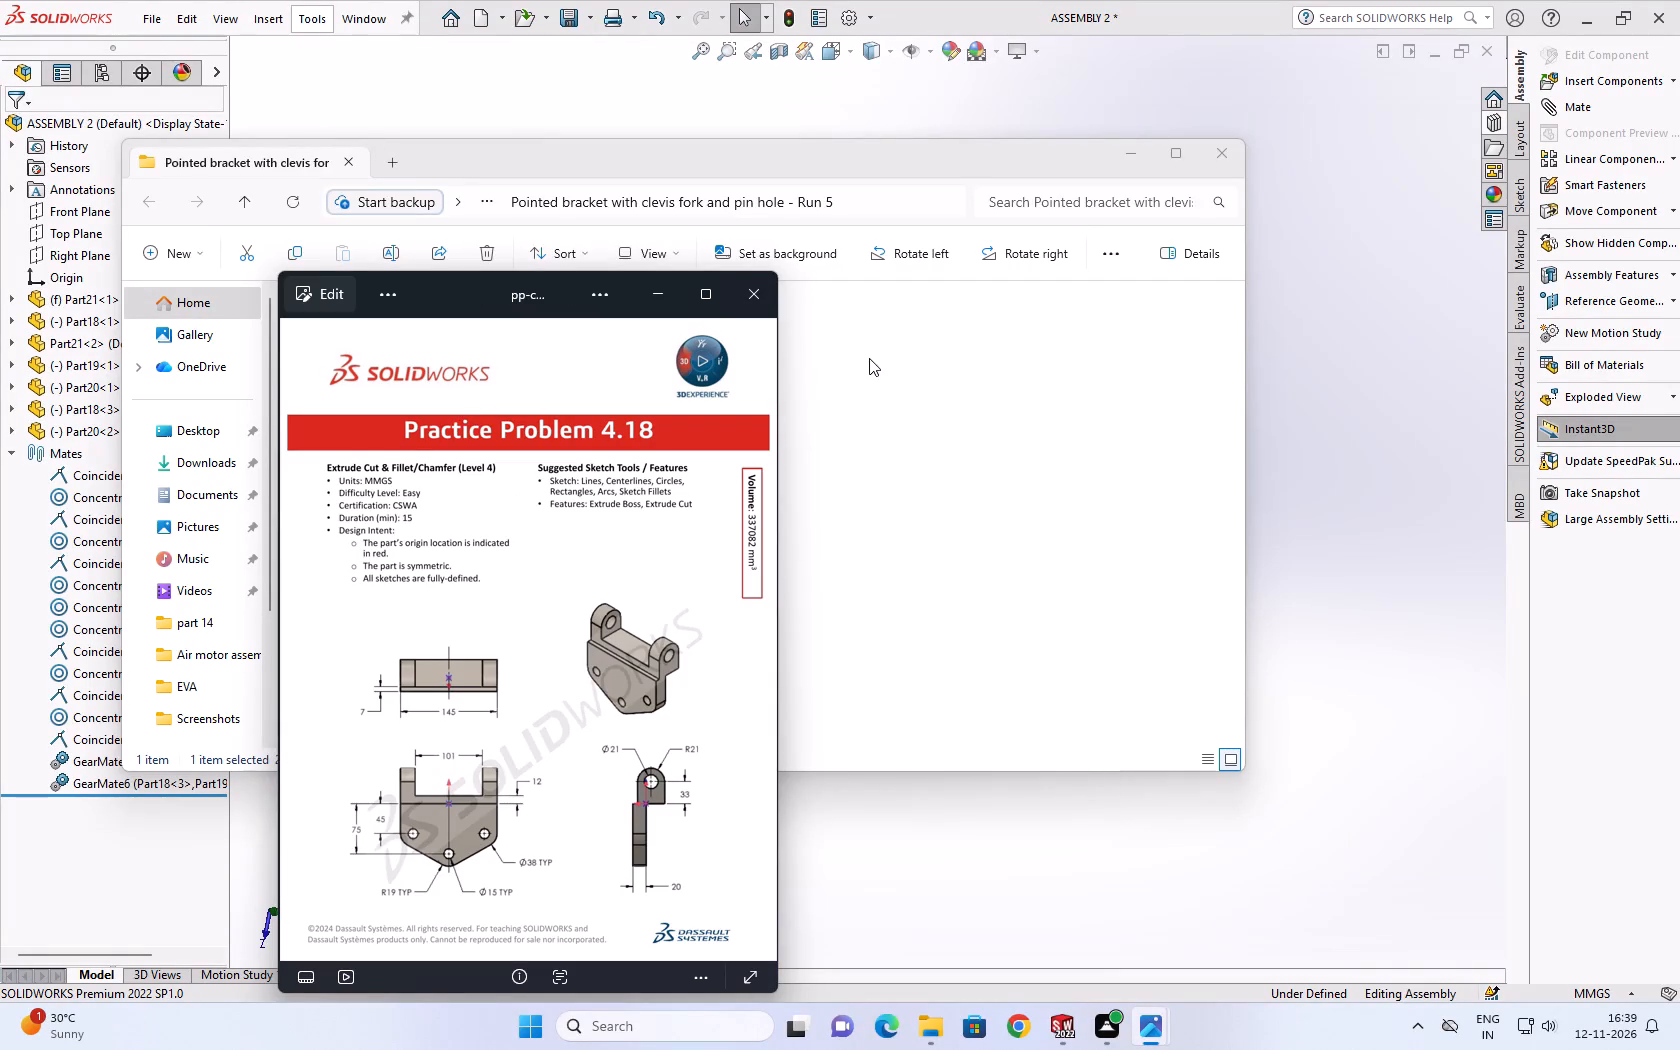
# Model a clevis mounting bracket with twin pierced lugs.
# Close the ASSEMBLY 2 document, saving all modified documents.
pyautogui.click(1295, 458)
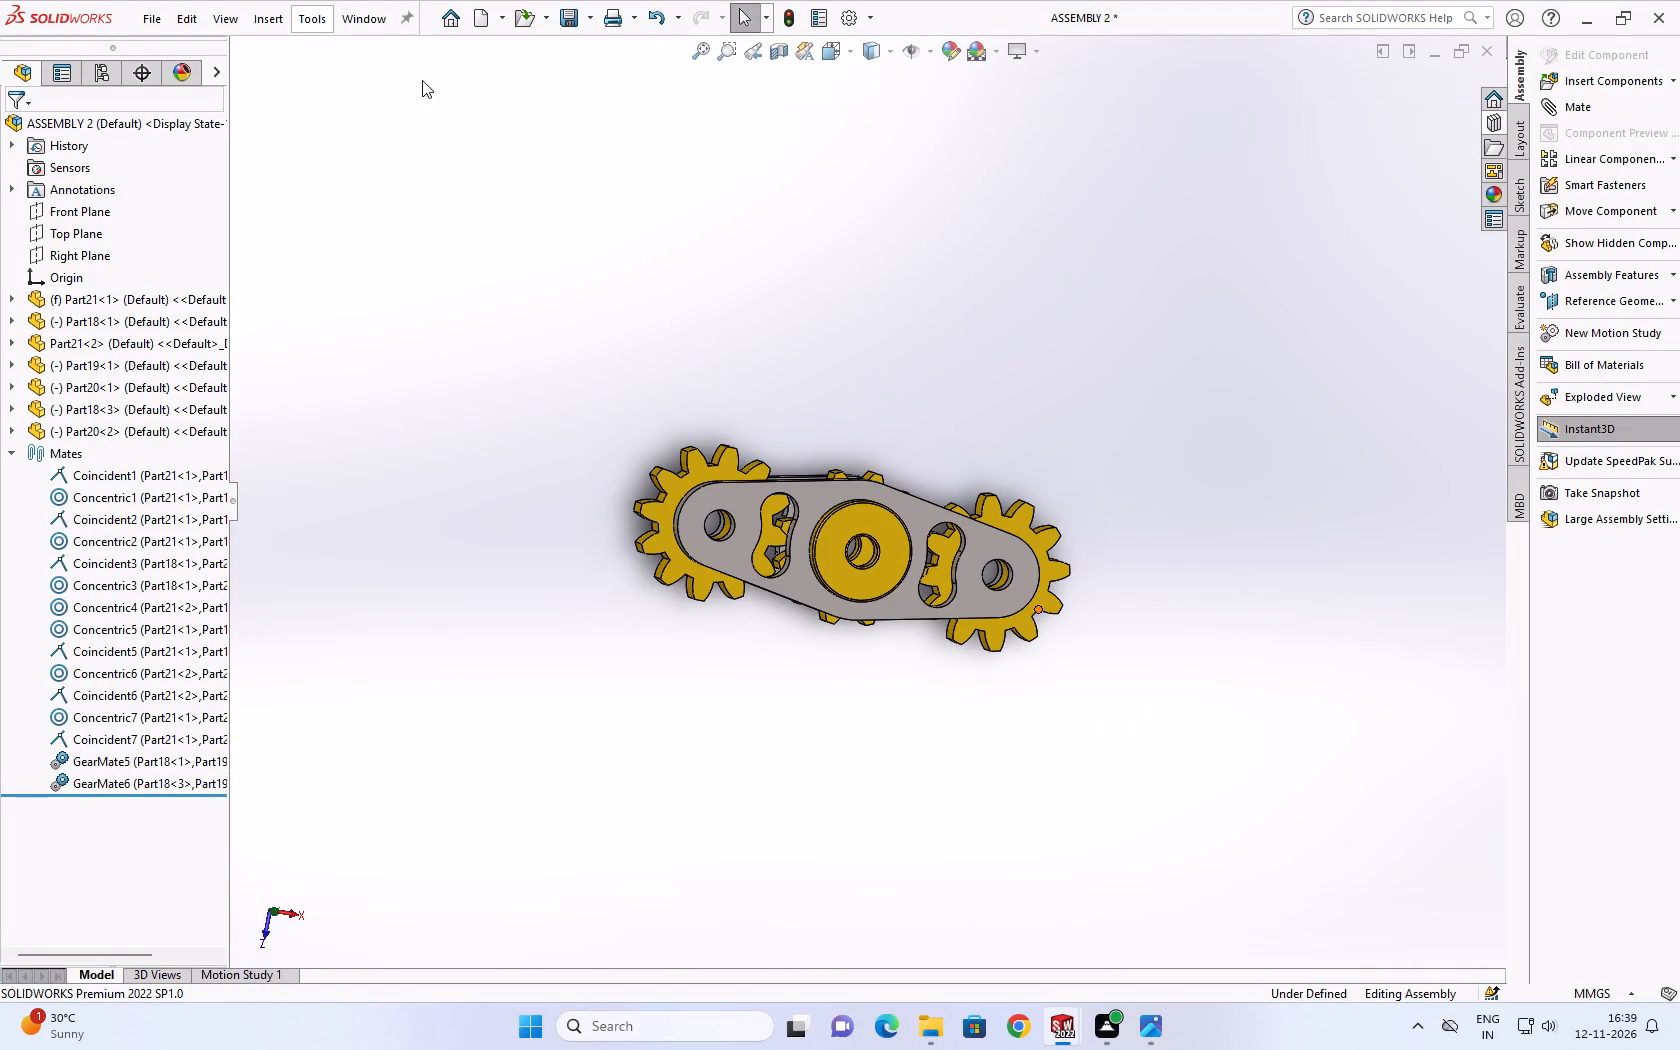
pyautogui.click(1487, 52)
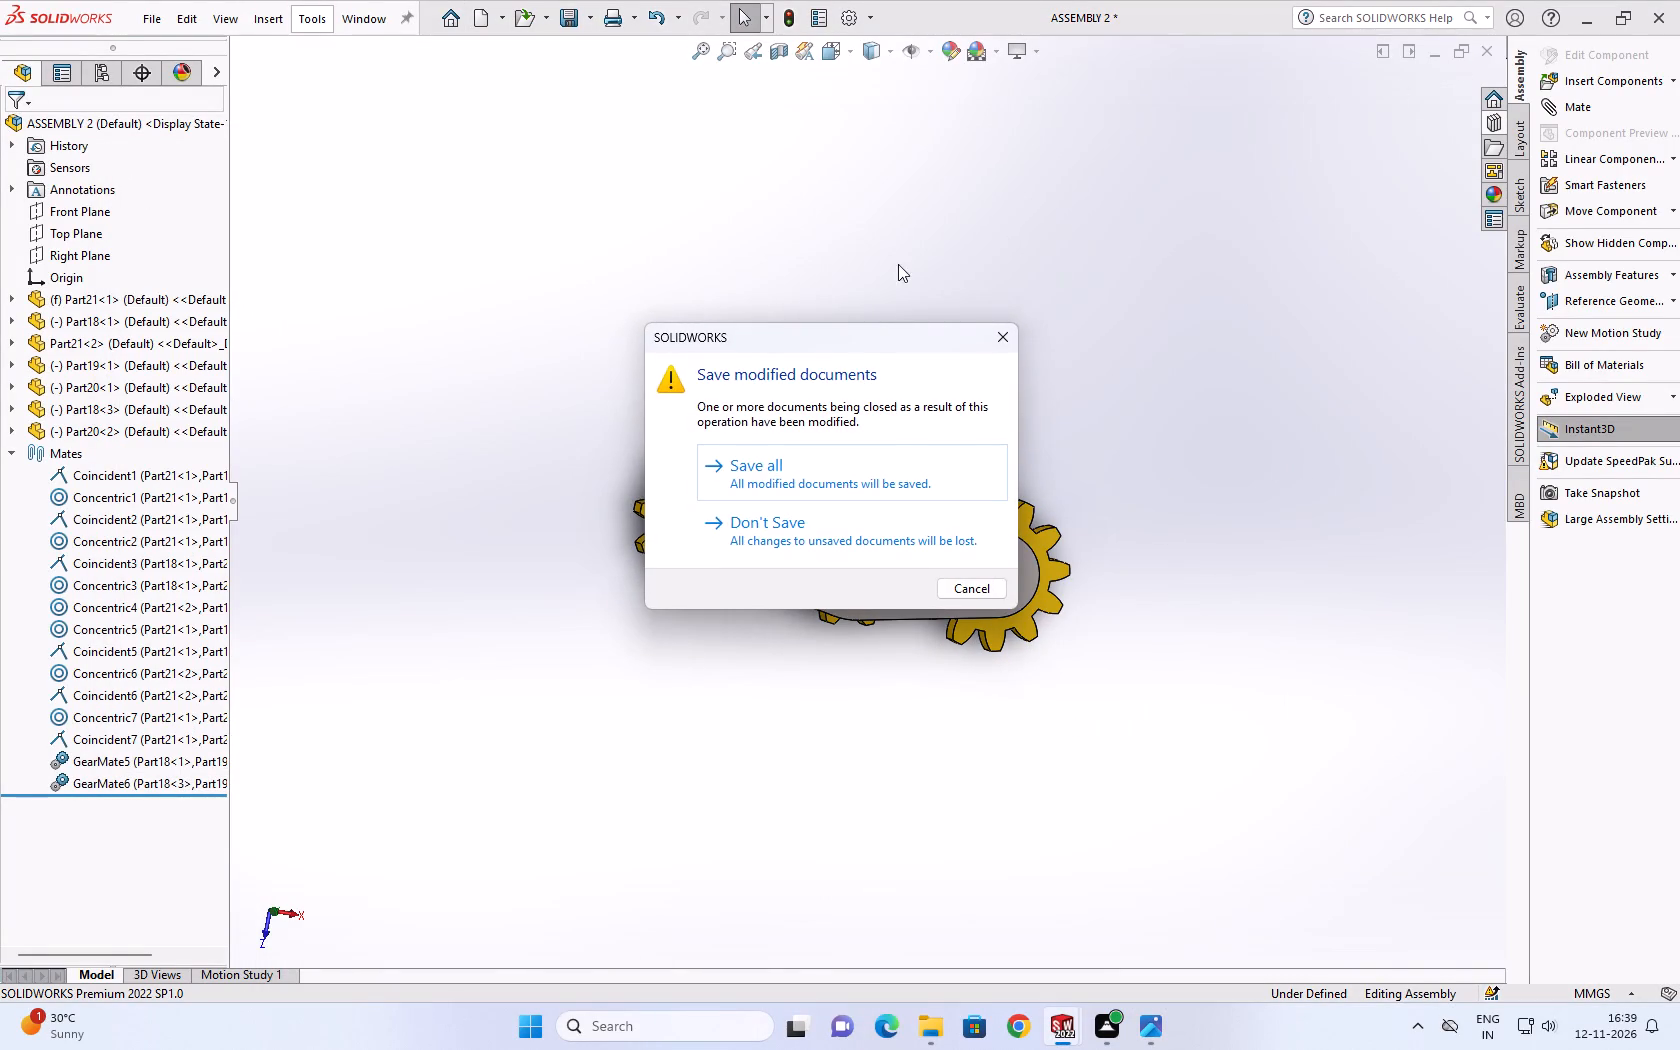
pyautogui.click(761, 466)
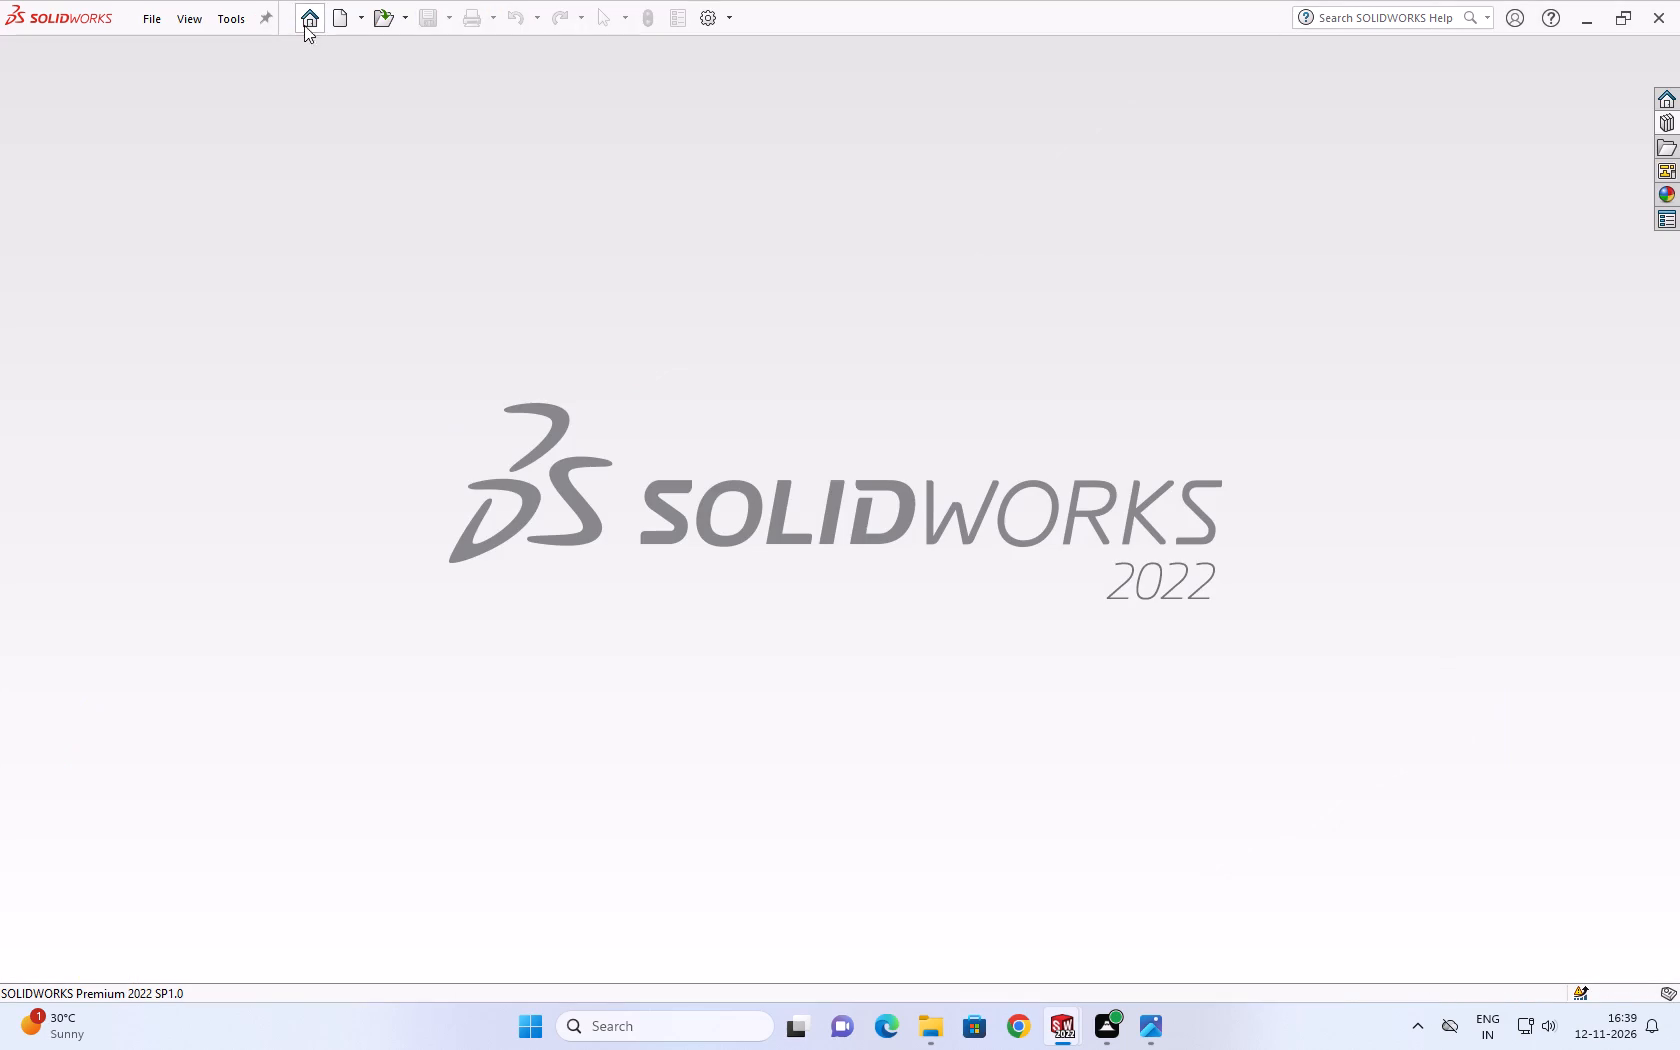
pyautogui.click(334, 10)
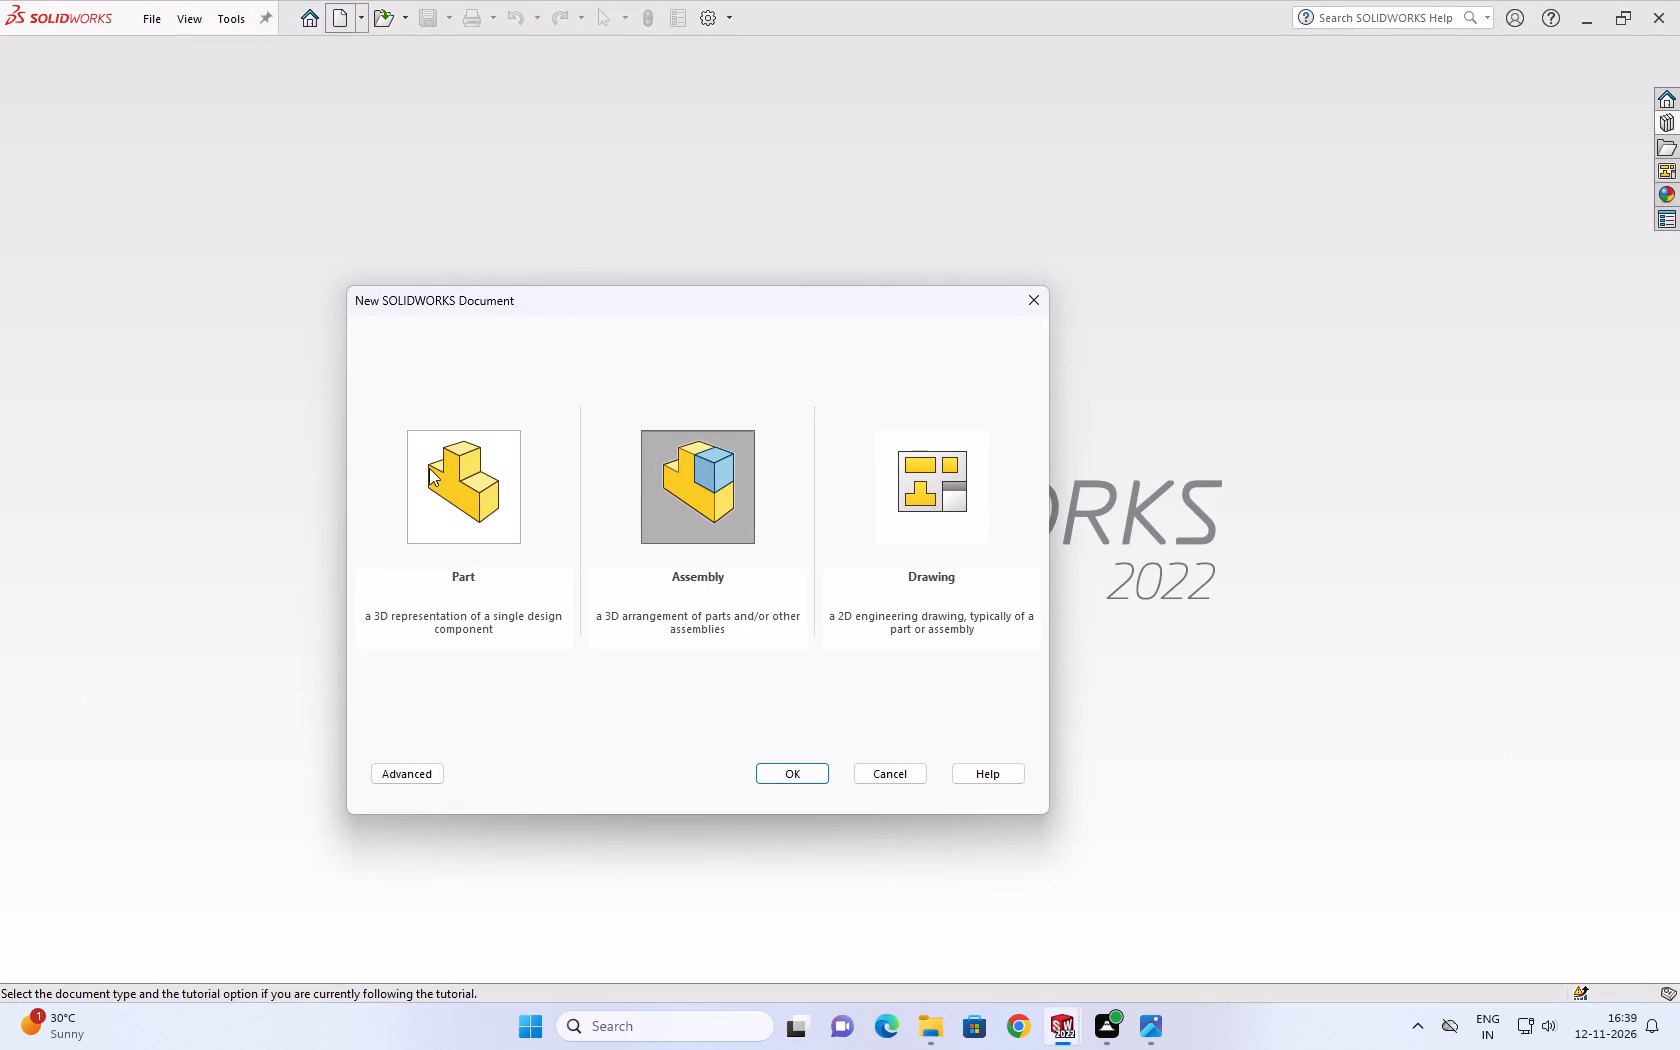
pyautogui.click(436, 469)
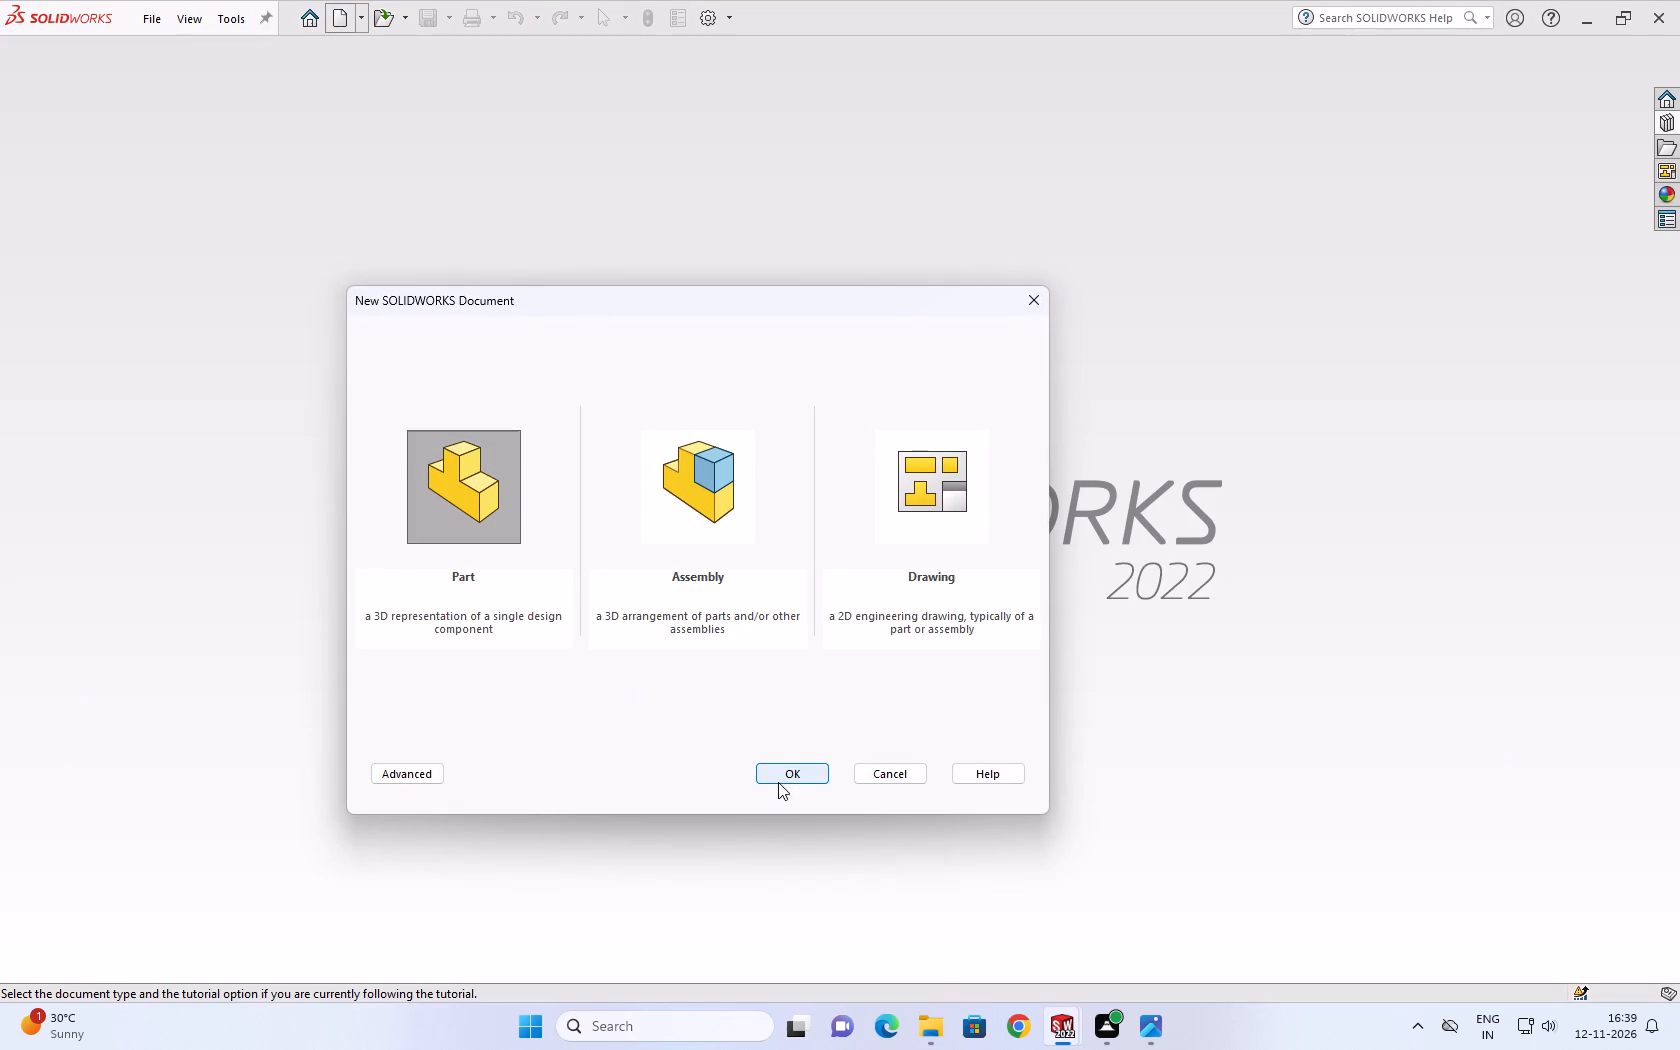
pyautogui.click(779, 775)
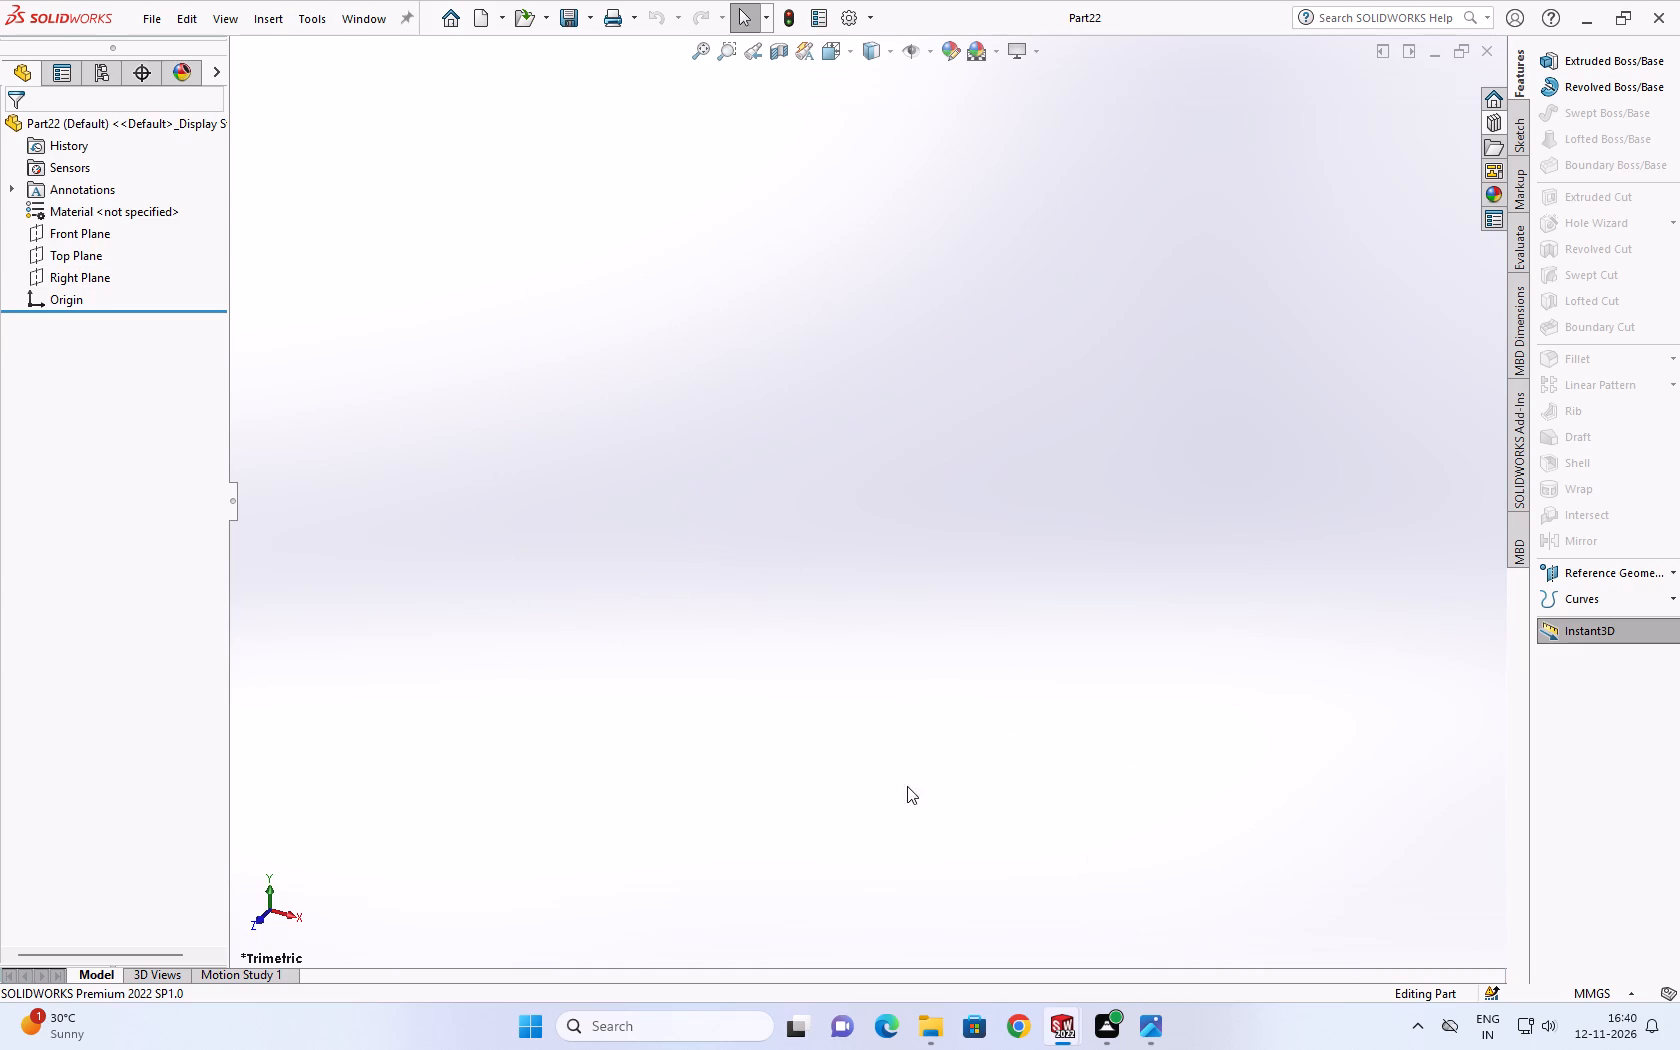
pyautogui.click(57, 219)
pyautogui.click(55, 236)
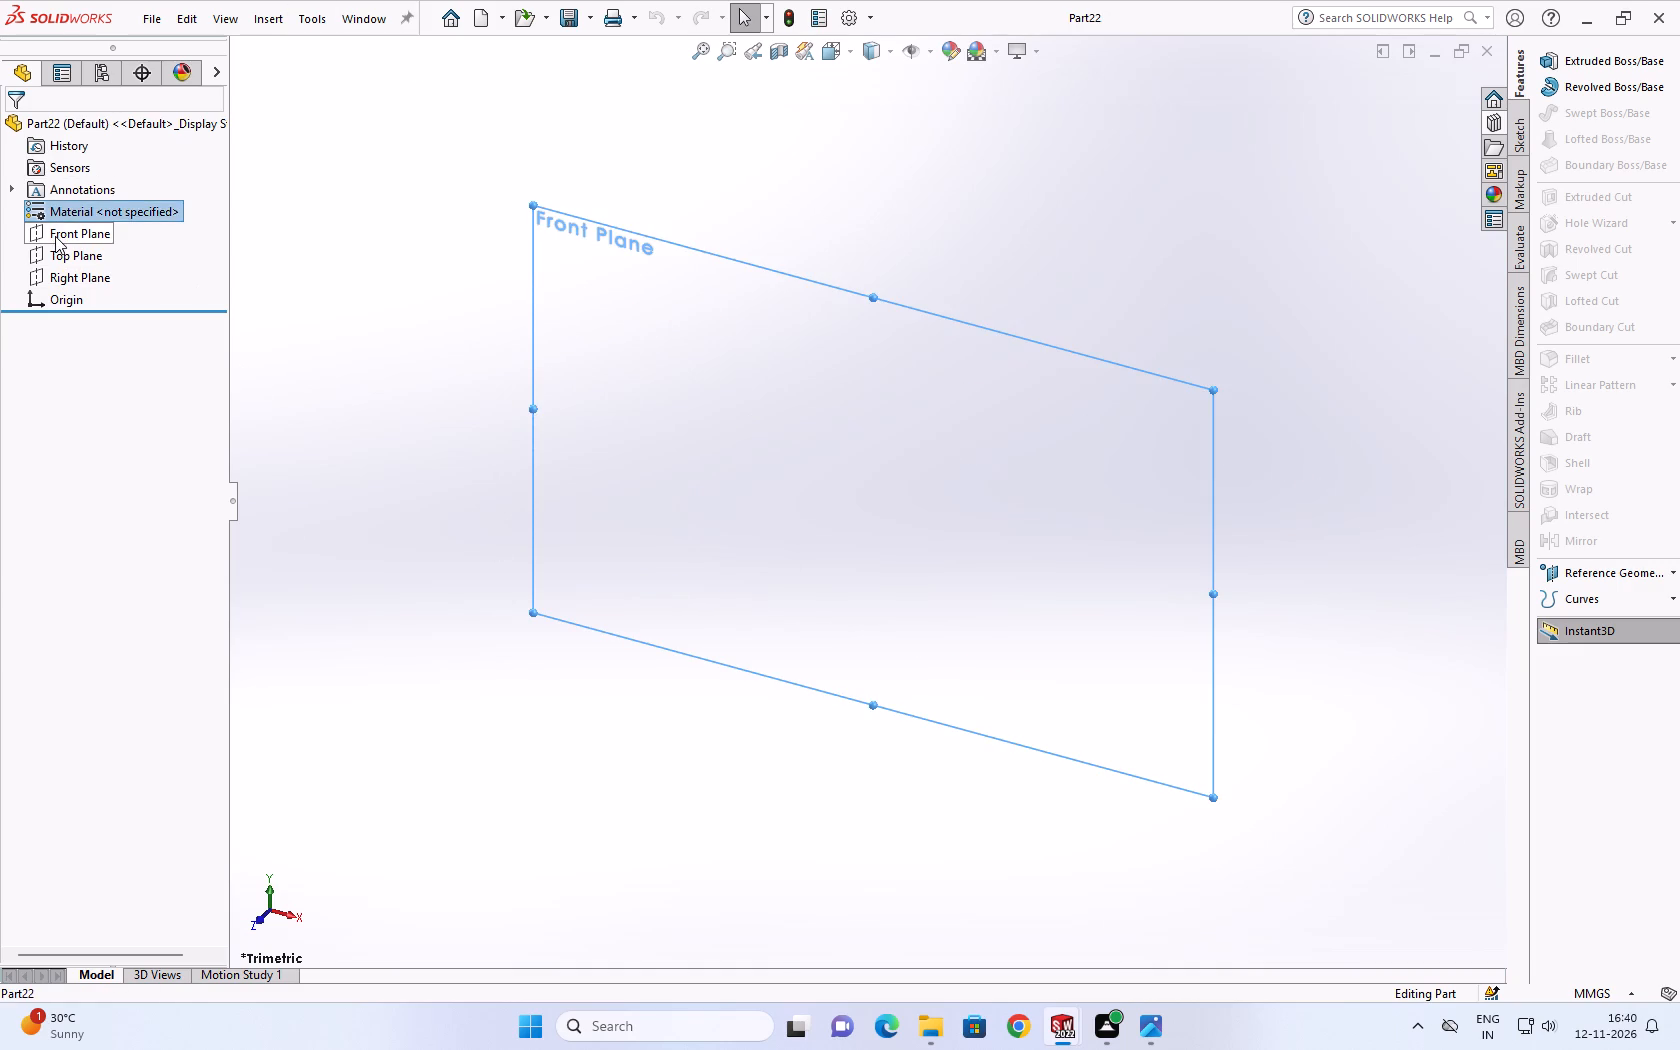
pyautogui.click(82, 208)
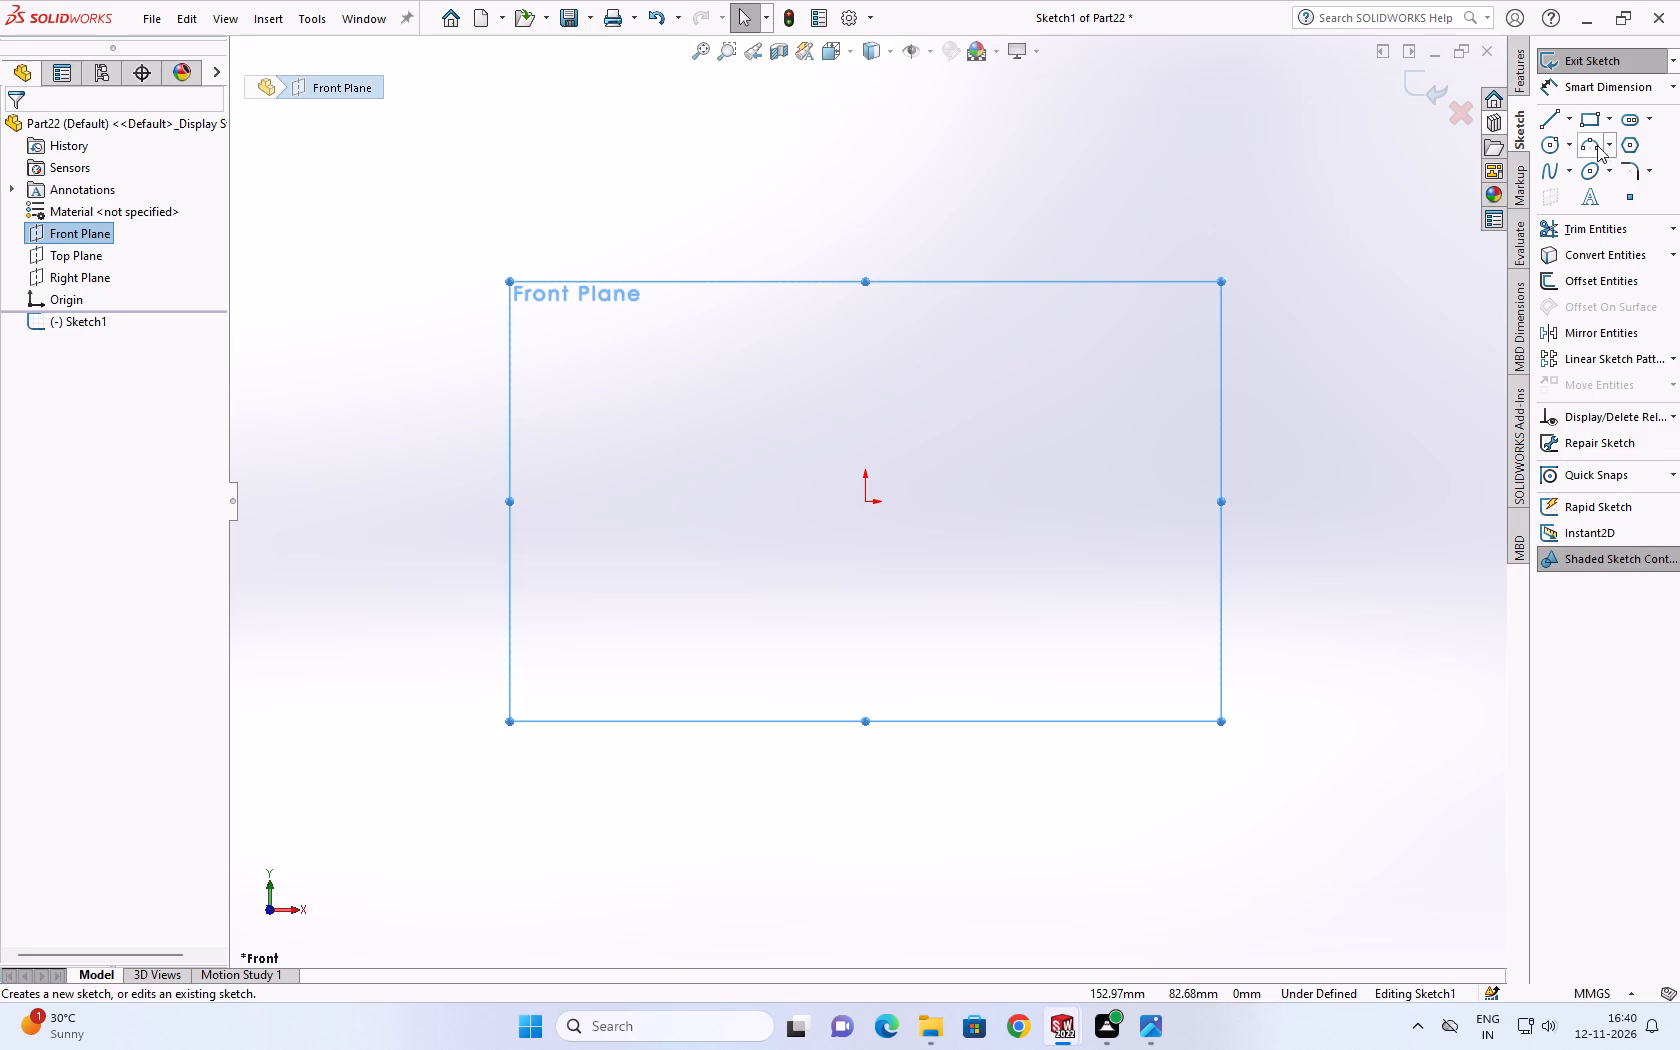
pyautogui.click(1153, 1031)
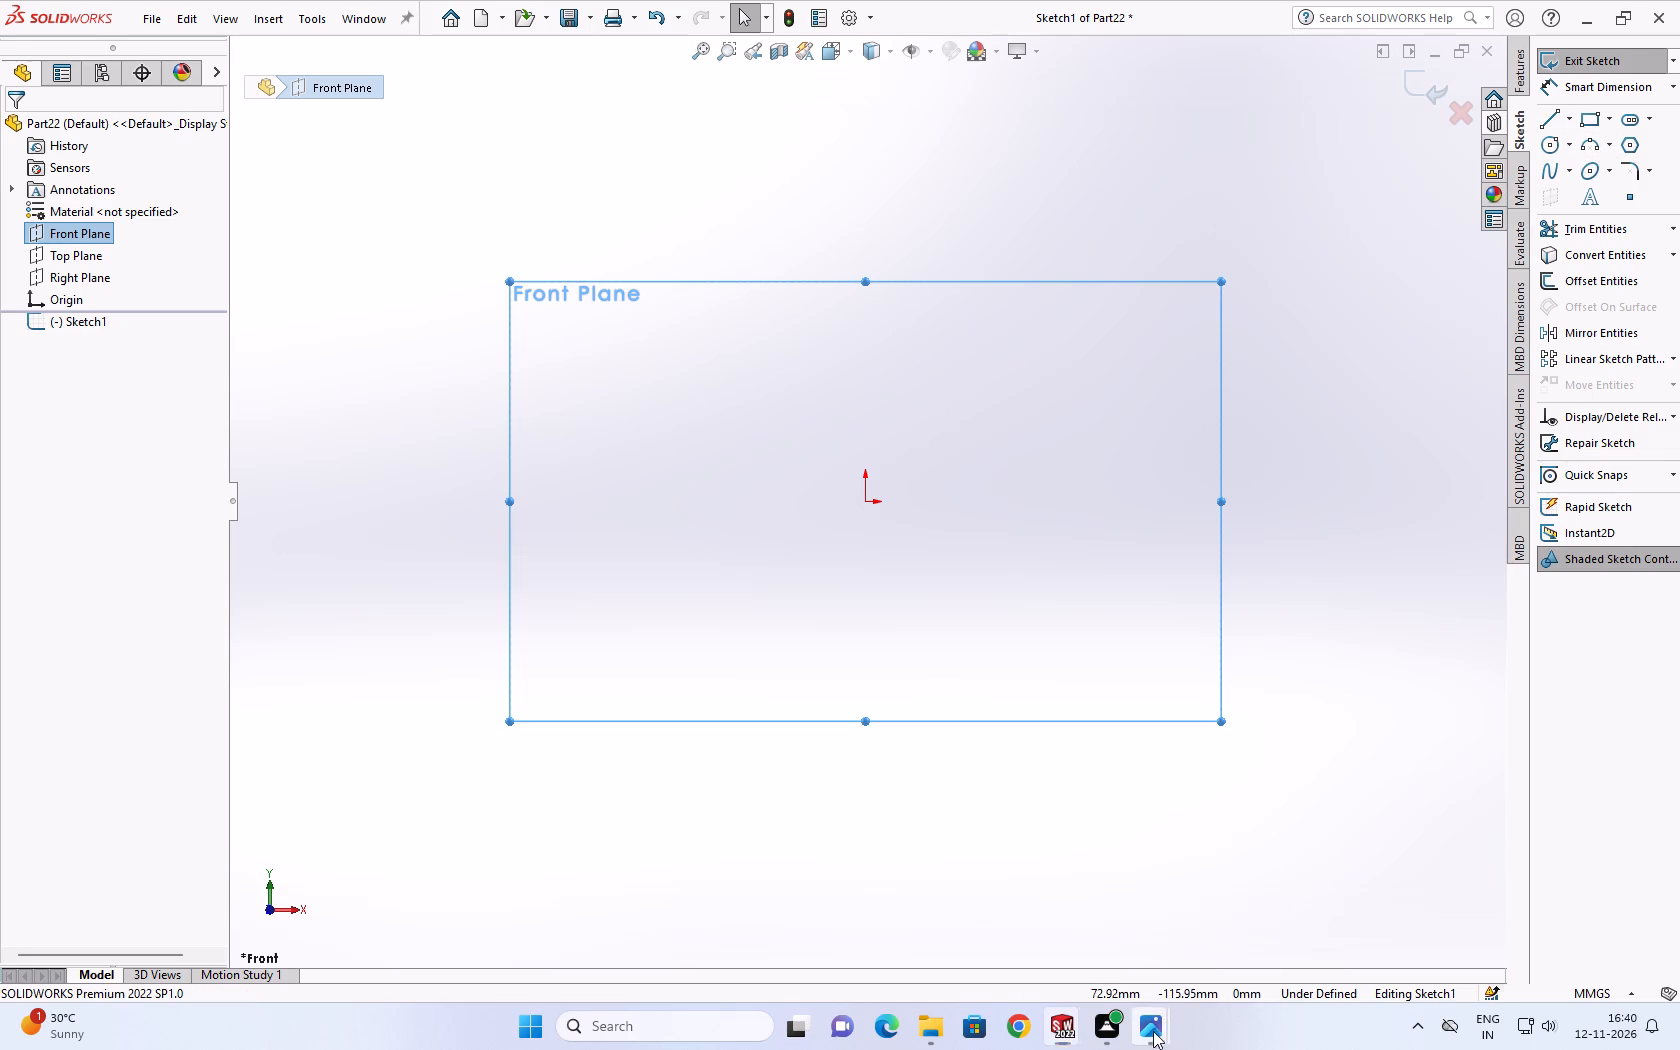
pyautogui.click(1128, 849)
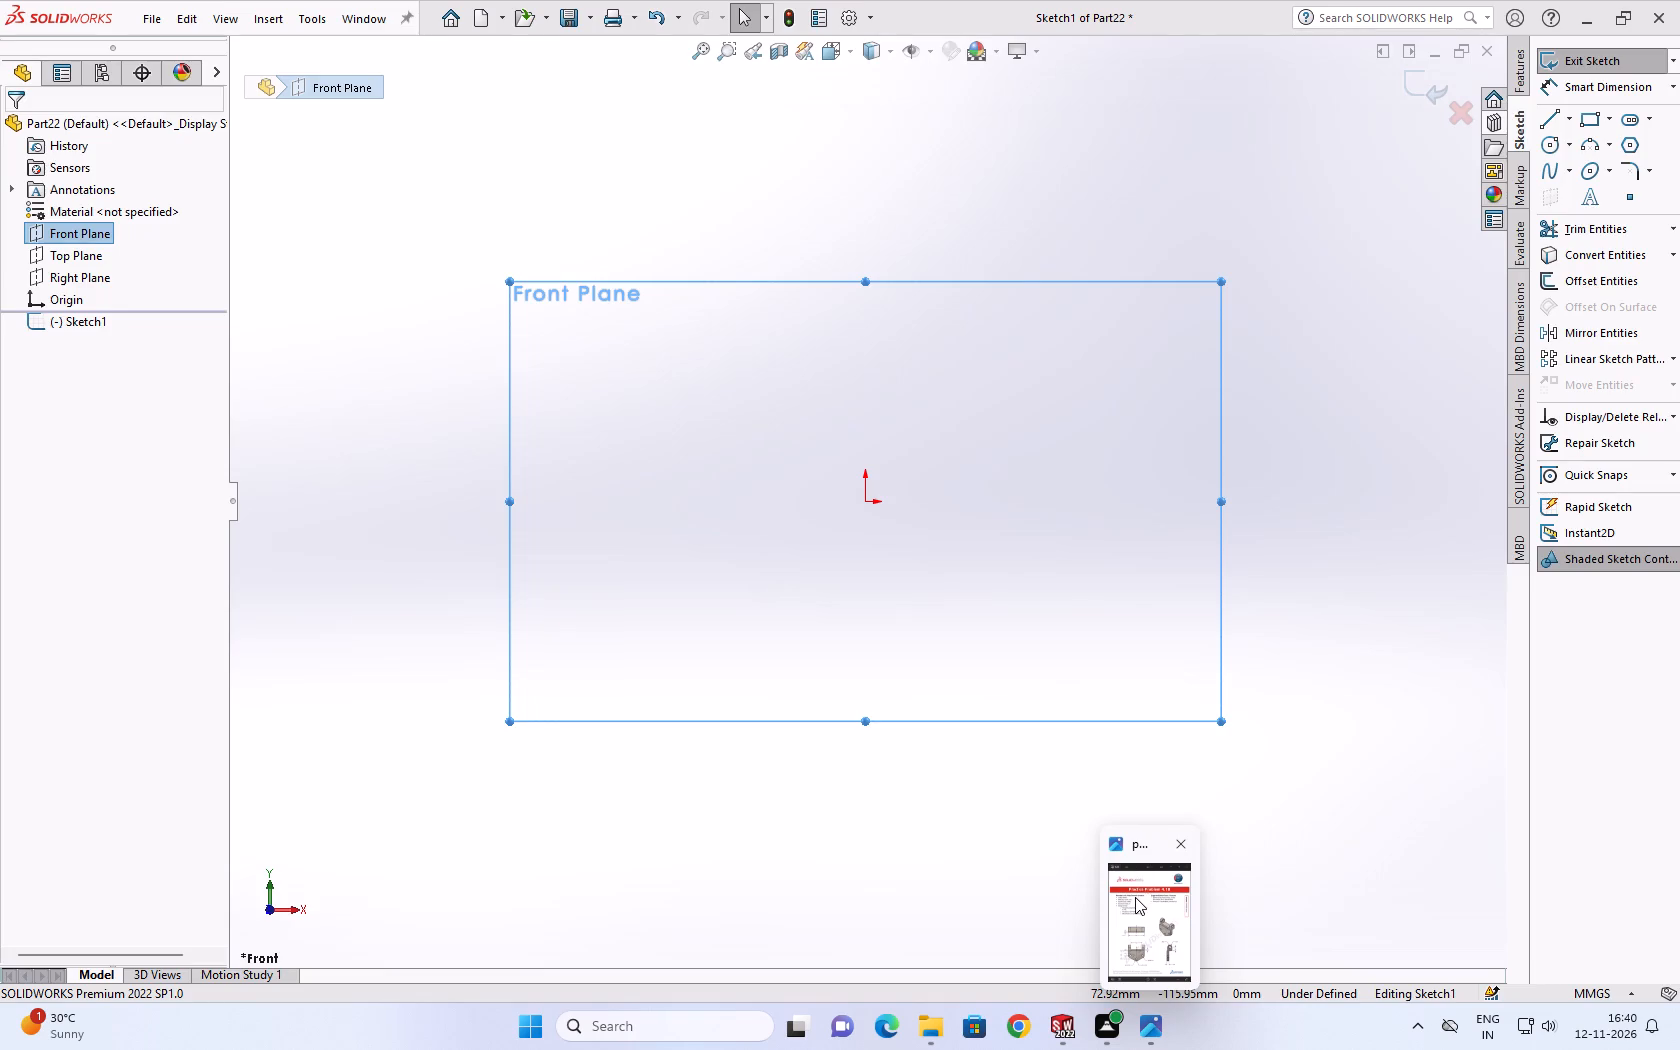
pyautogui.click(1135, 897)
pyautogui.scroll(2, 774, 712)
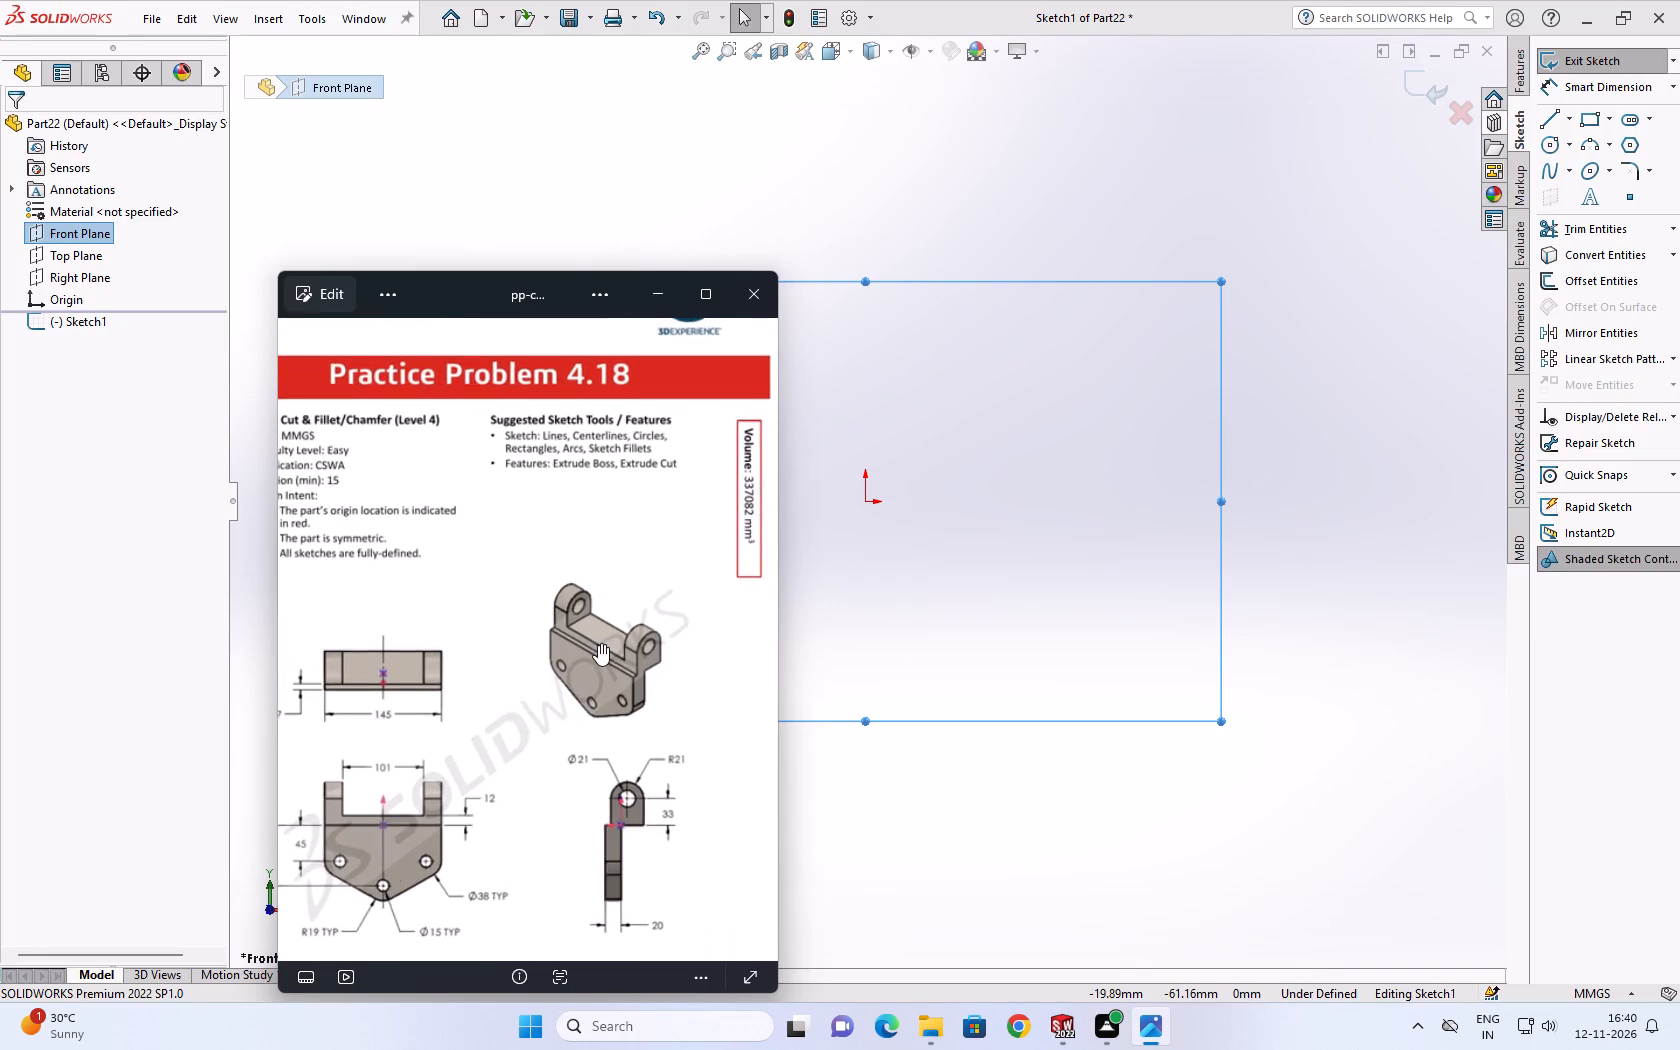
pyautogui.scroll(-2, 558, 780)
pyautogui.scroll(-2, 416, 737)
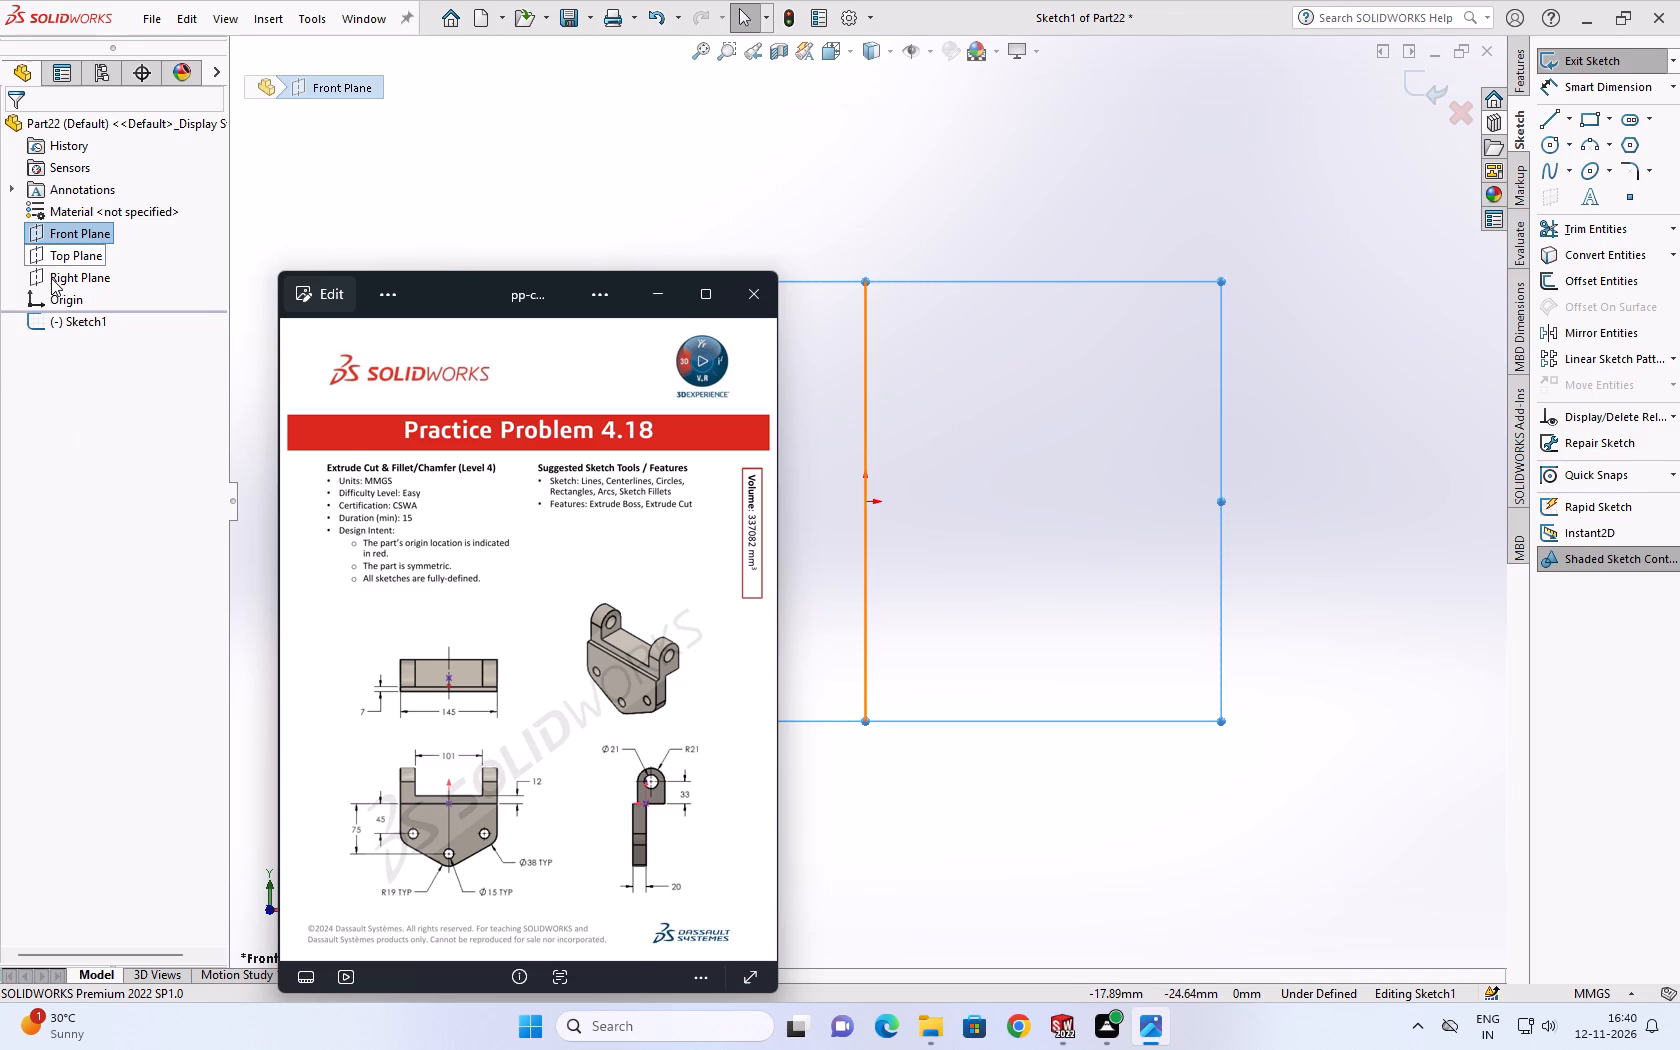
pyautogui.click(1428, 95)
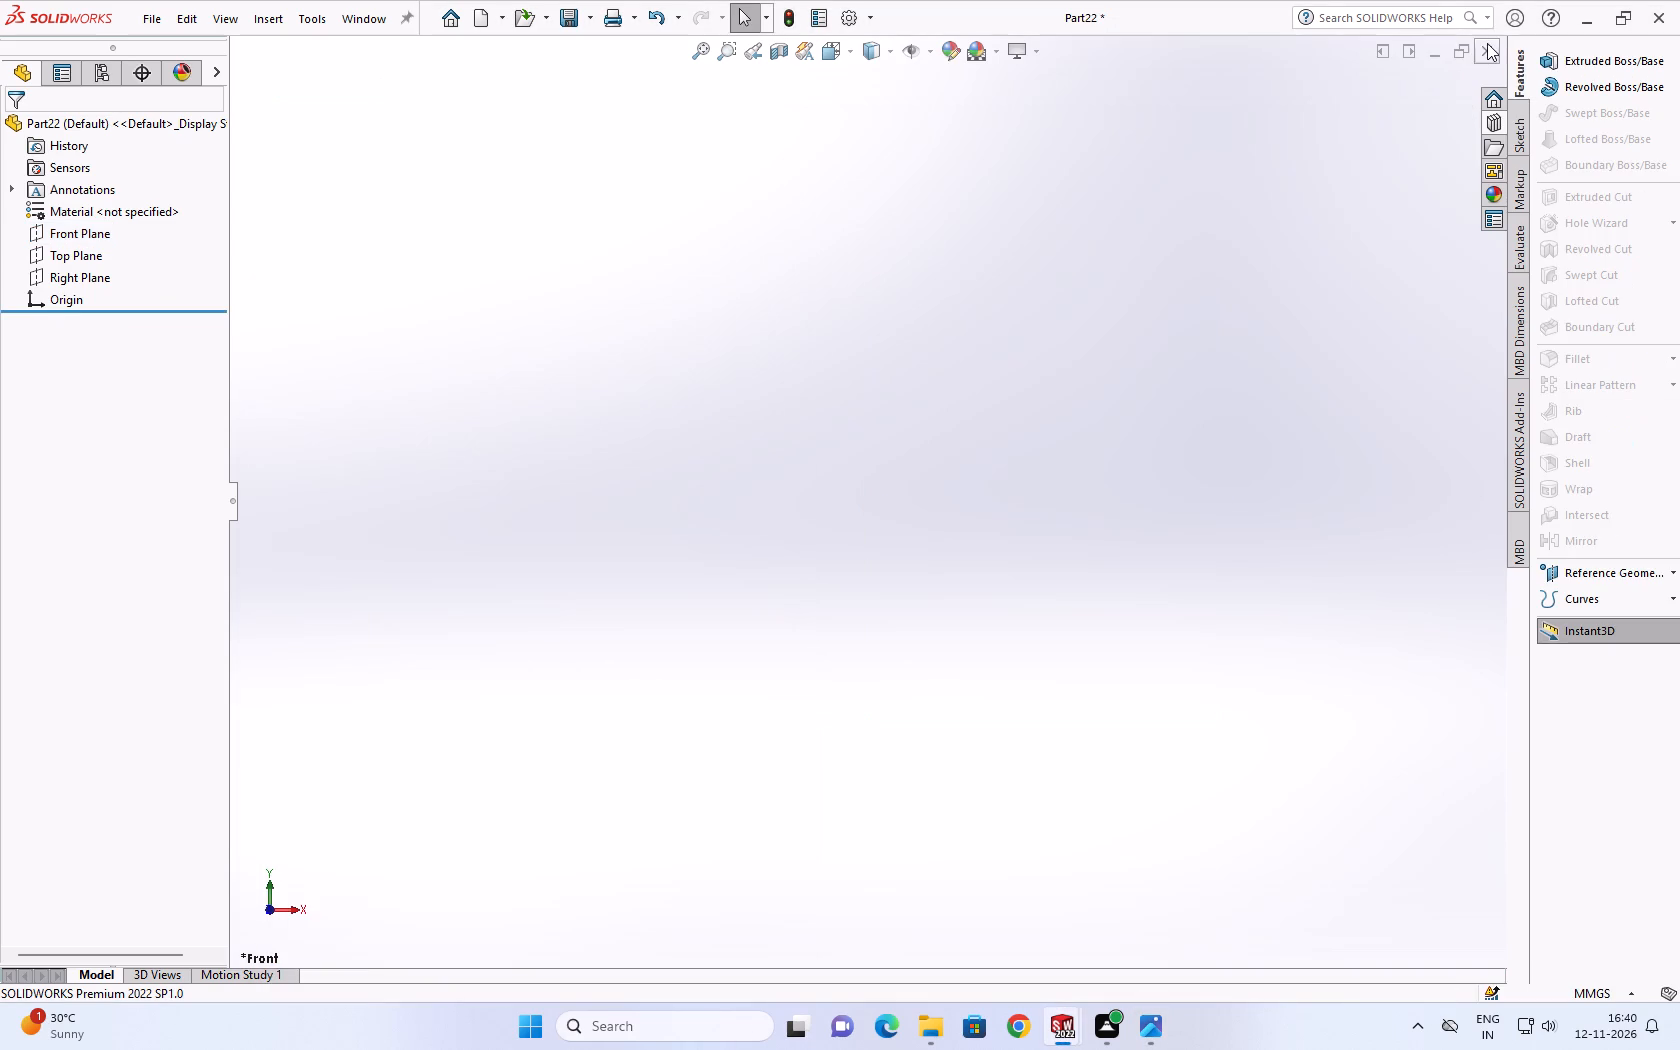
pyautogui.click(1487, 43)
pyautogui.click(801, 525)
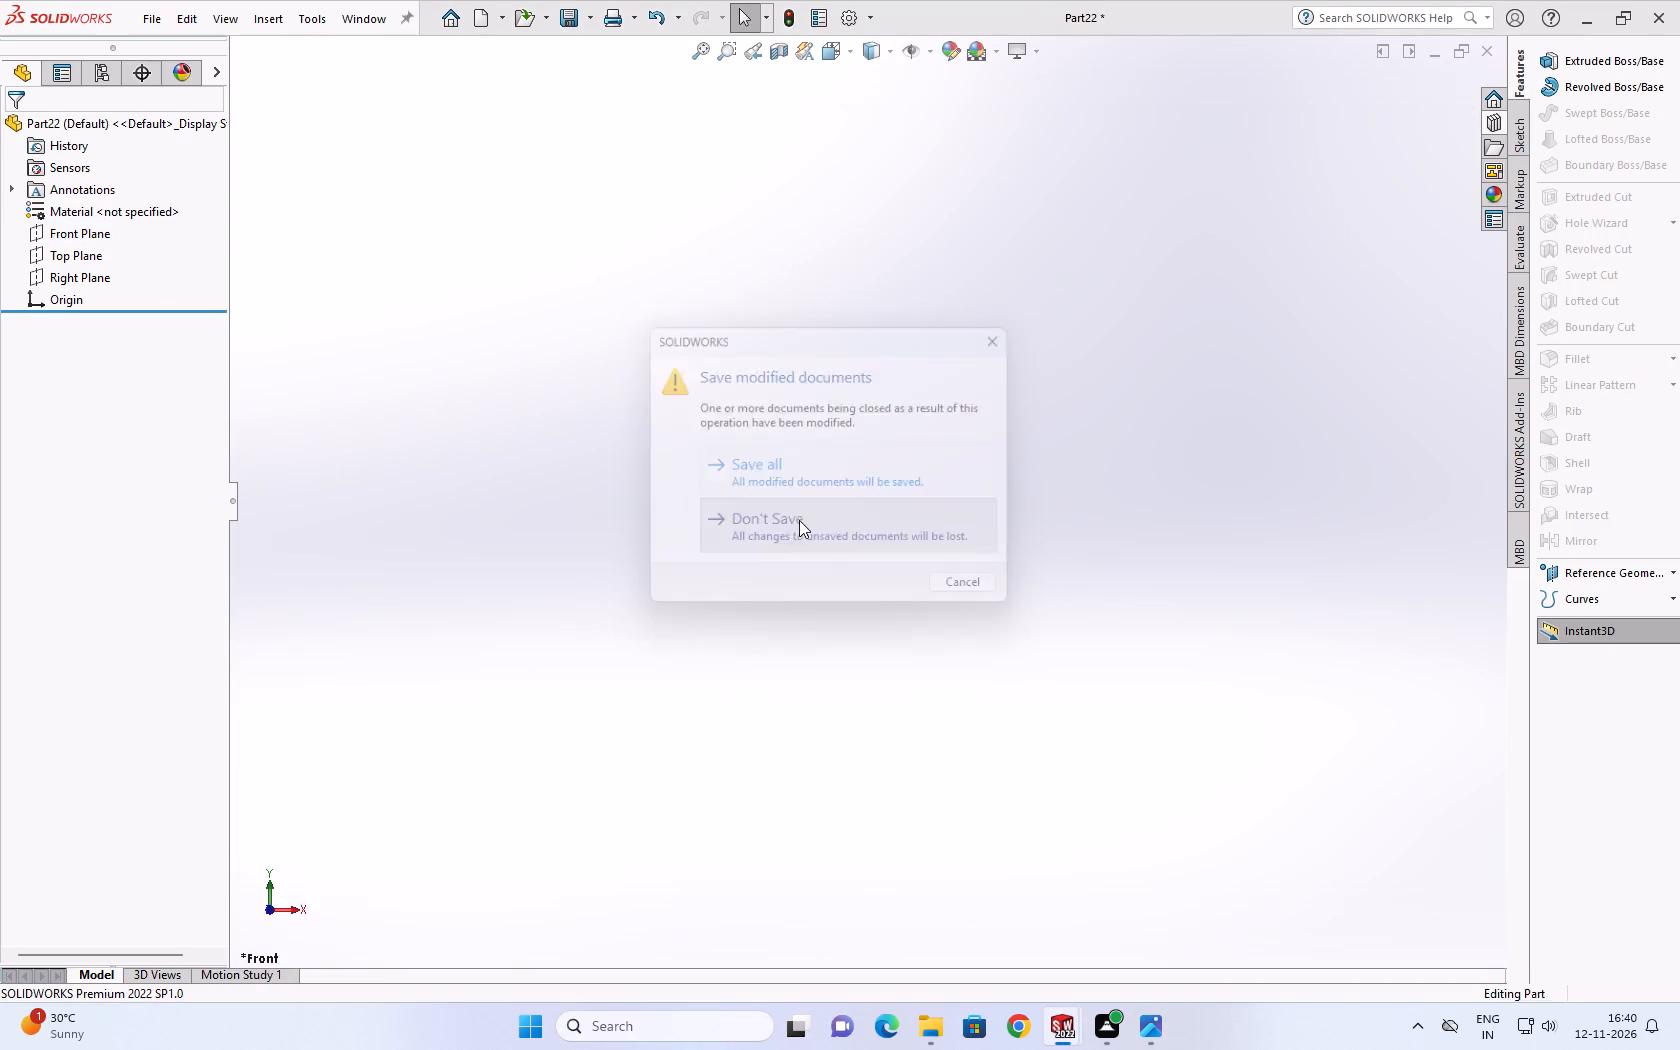
# Create a new part document.
pyautogui.click(333, 14)
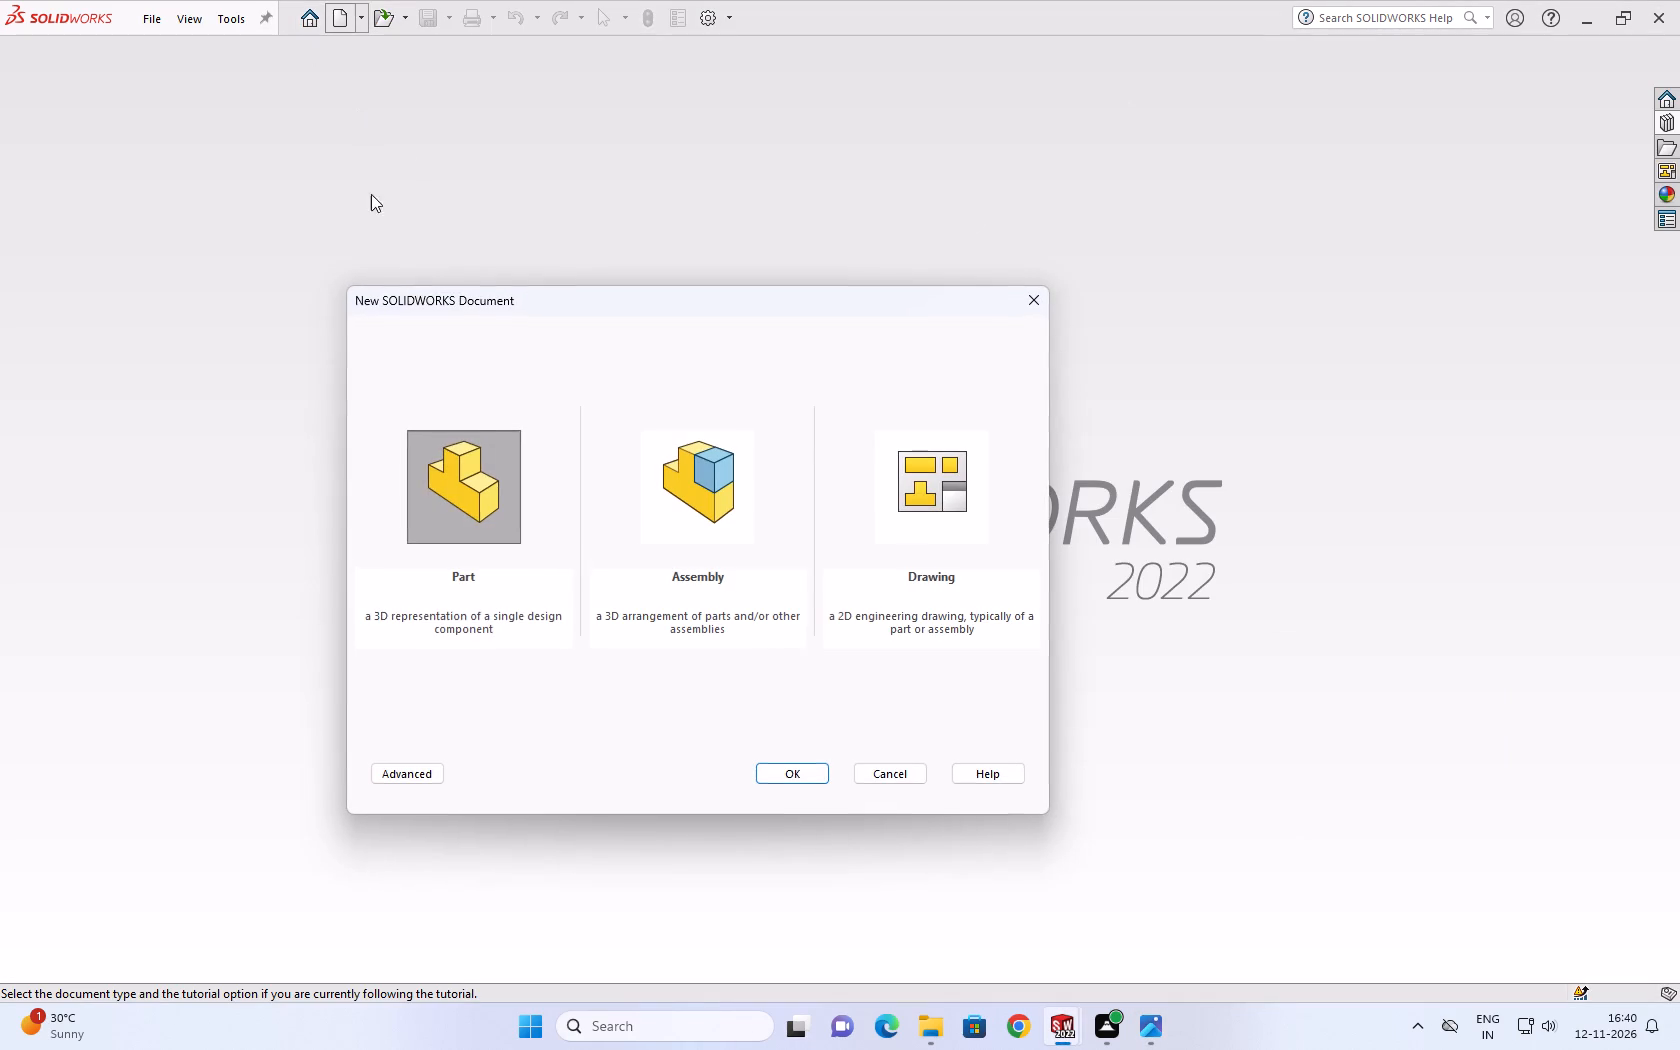
pyautogui.click(786, 772)
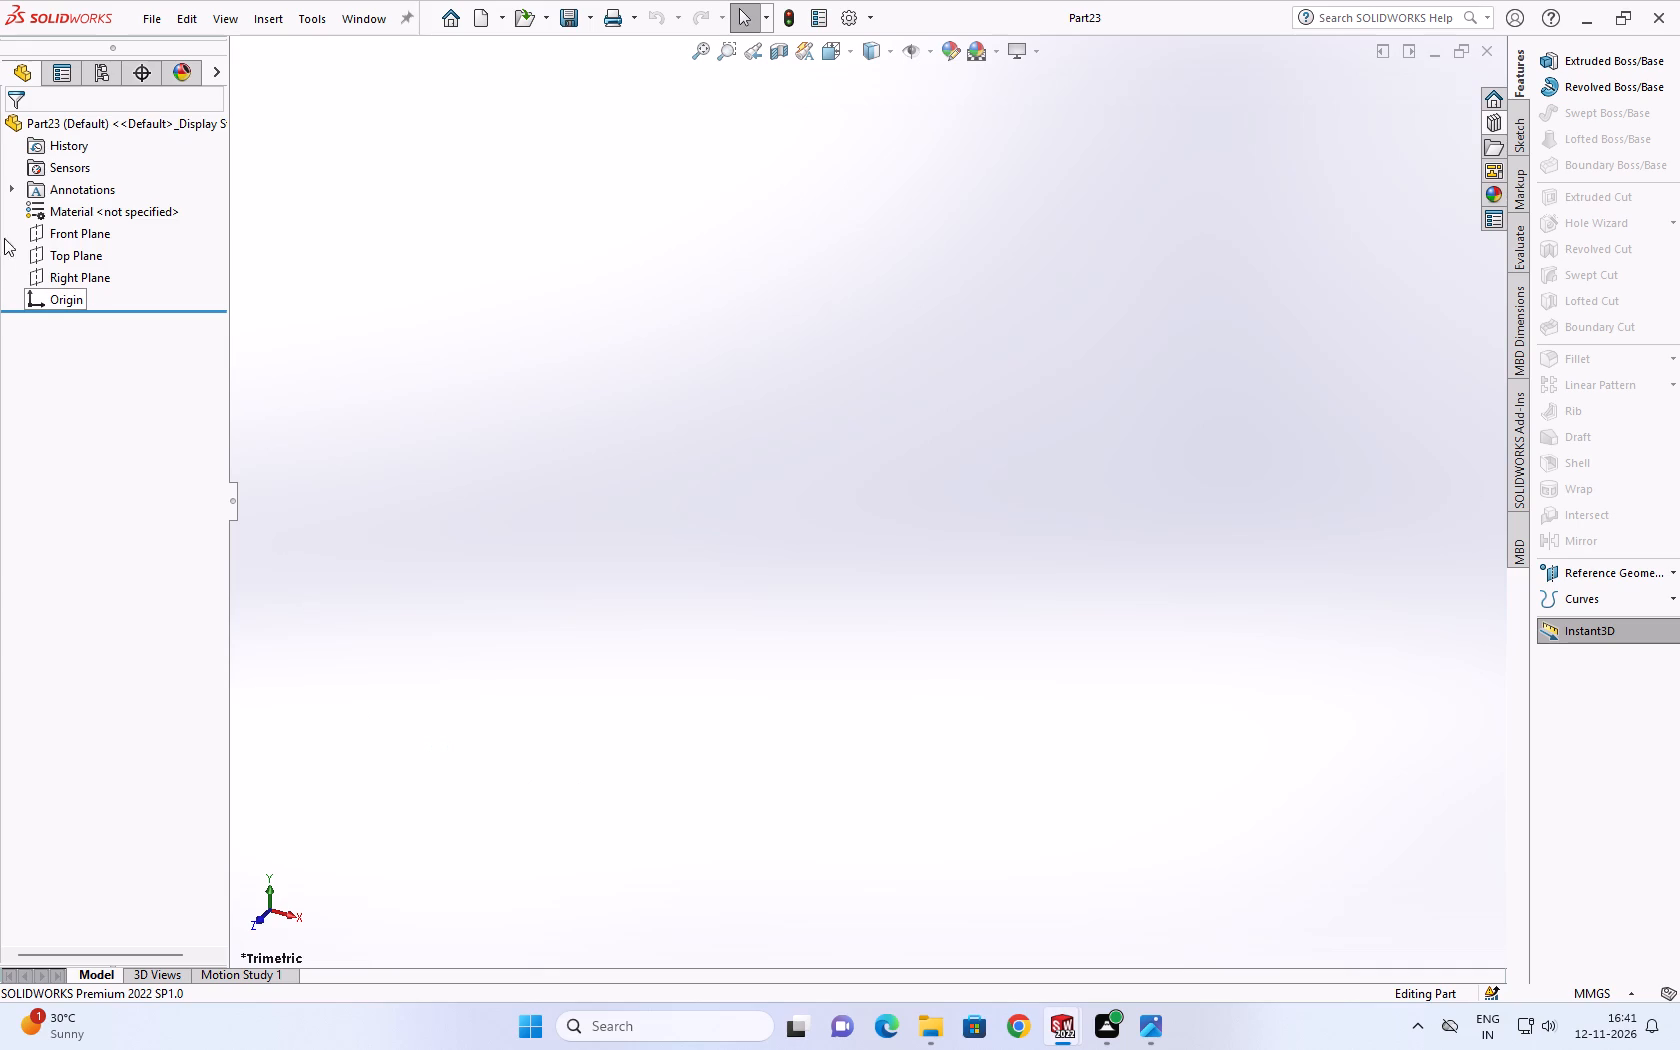
# Sketch an open stepped profile of seven lines on the Right Plane, its lower leg about 50 mm long and its upper end open.
pyautogui.click(52, 276)
pyautogui.click(70, 246)
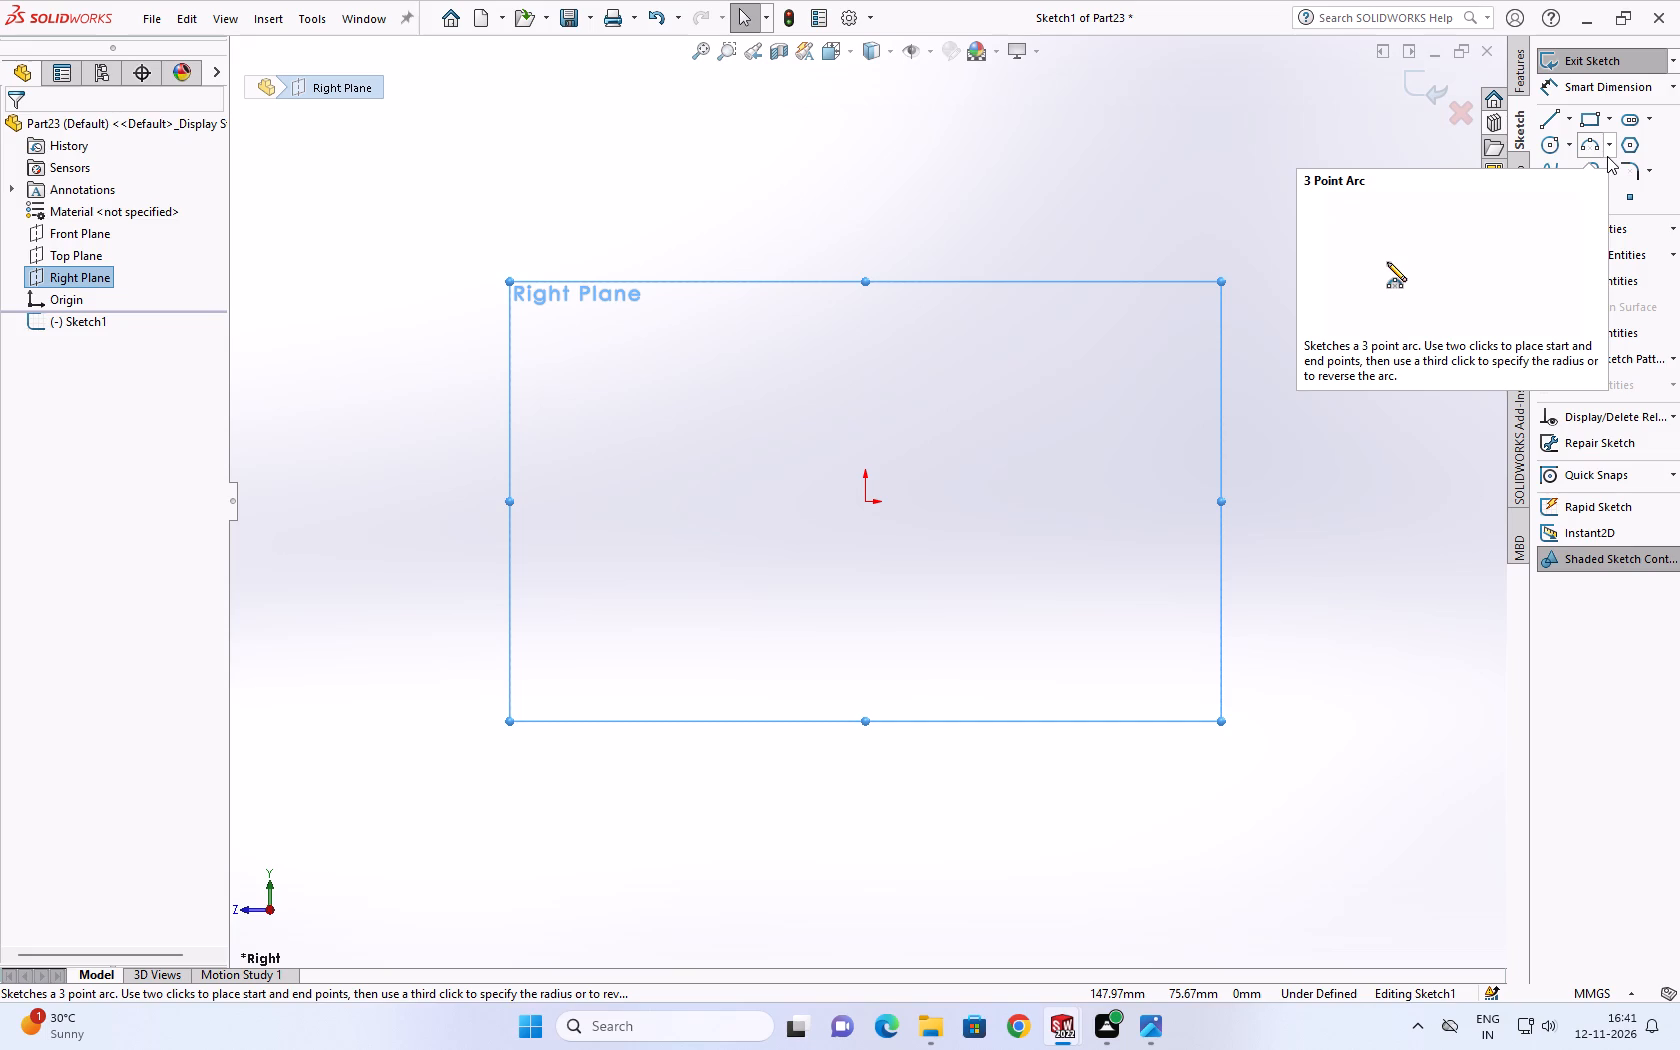
pyautogui.click(1551, 122)
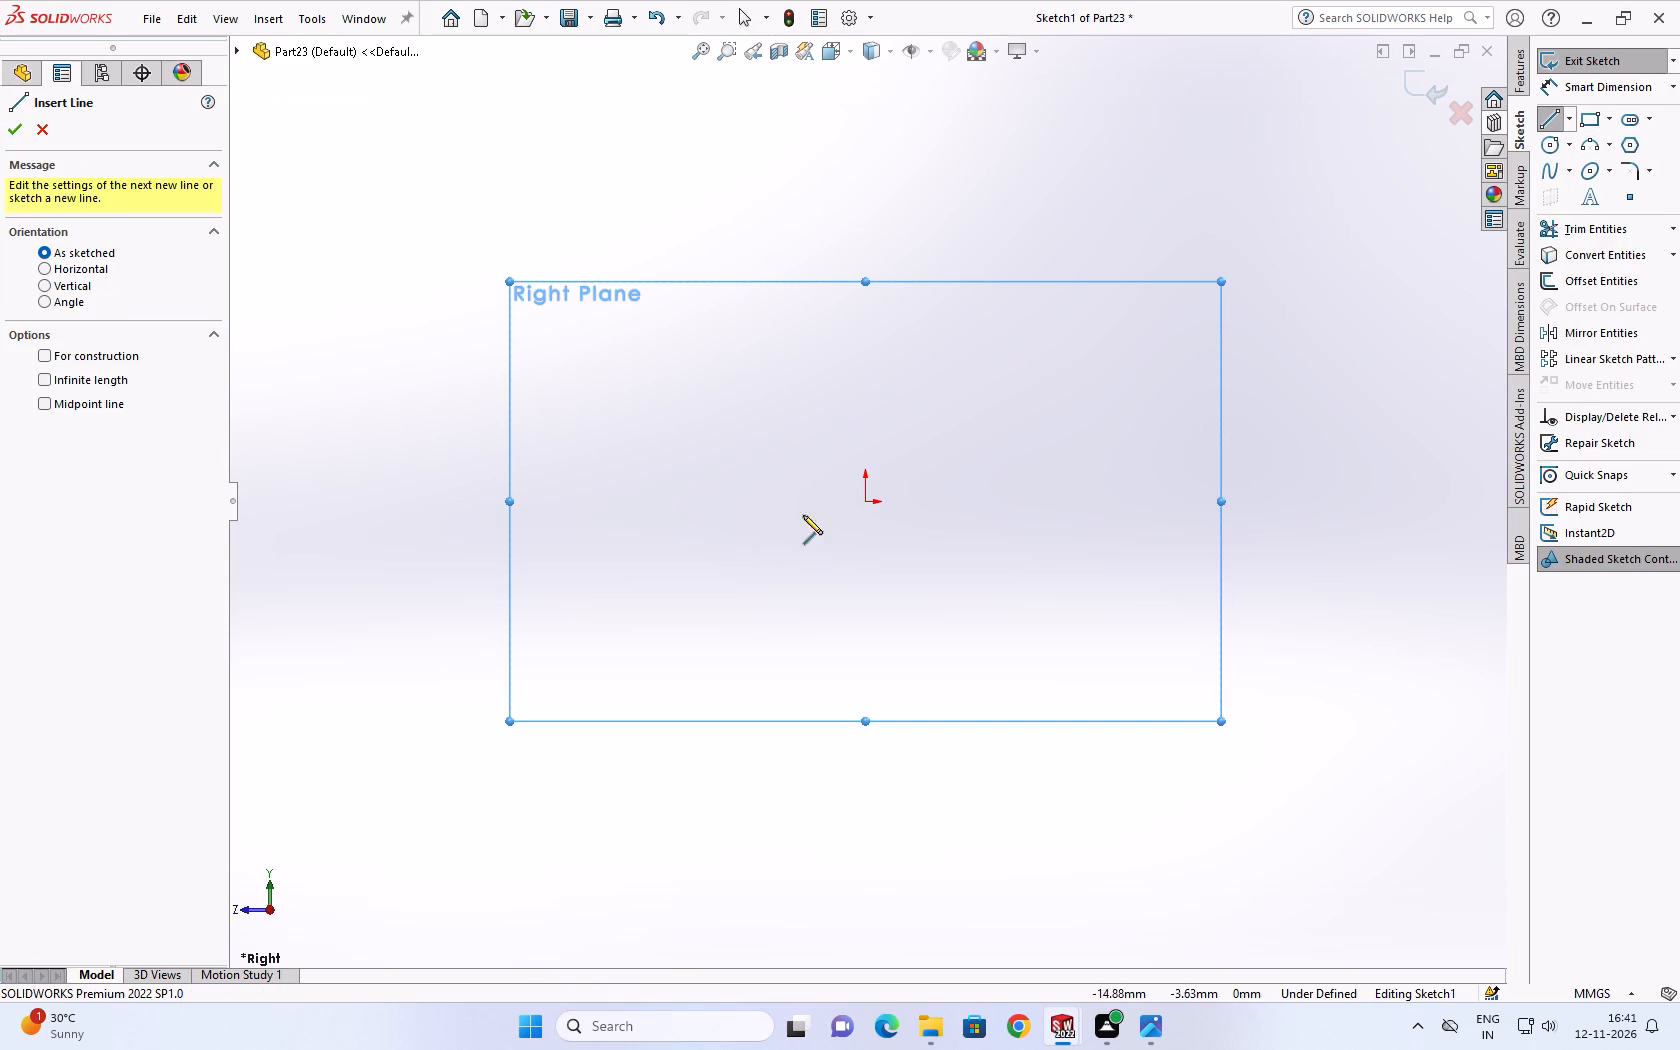
pyautogui.click(856, 372)
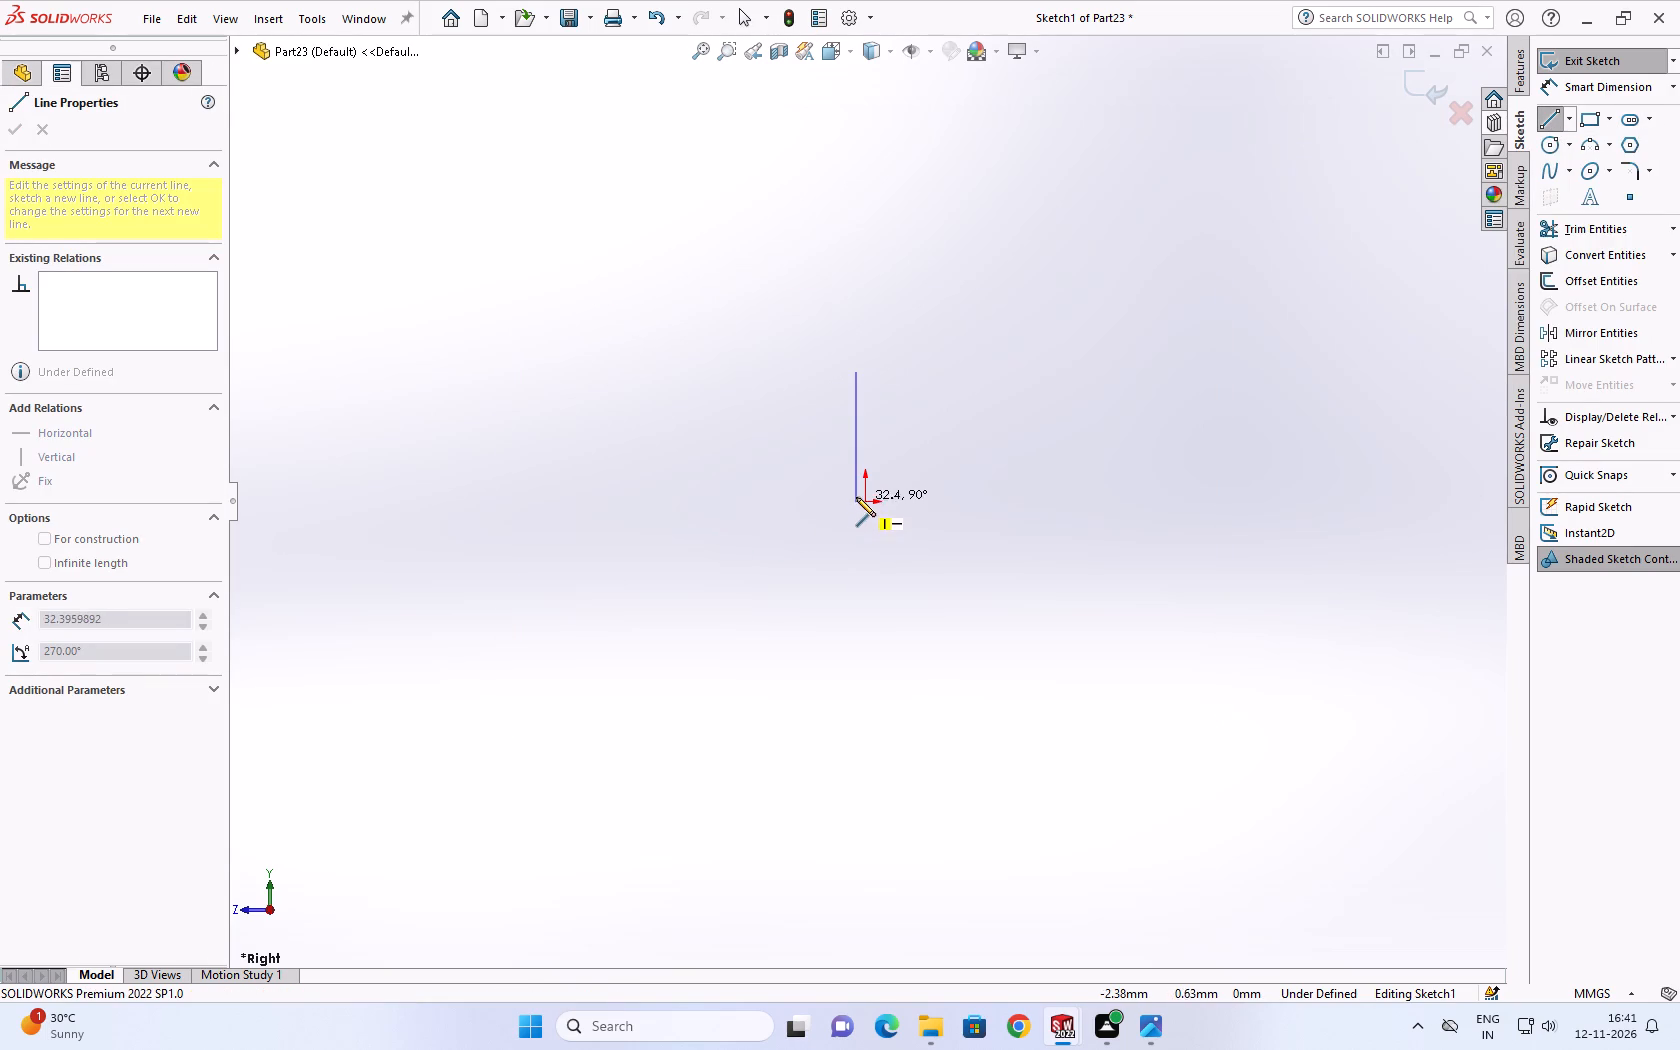
pyautogui.click(857, 479)
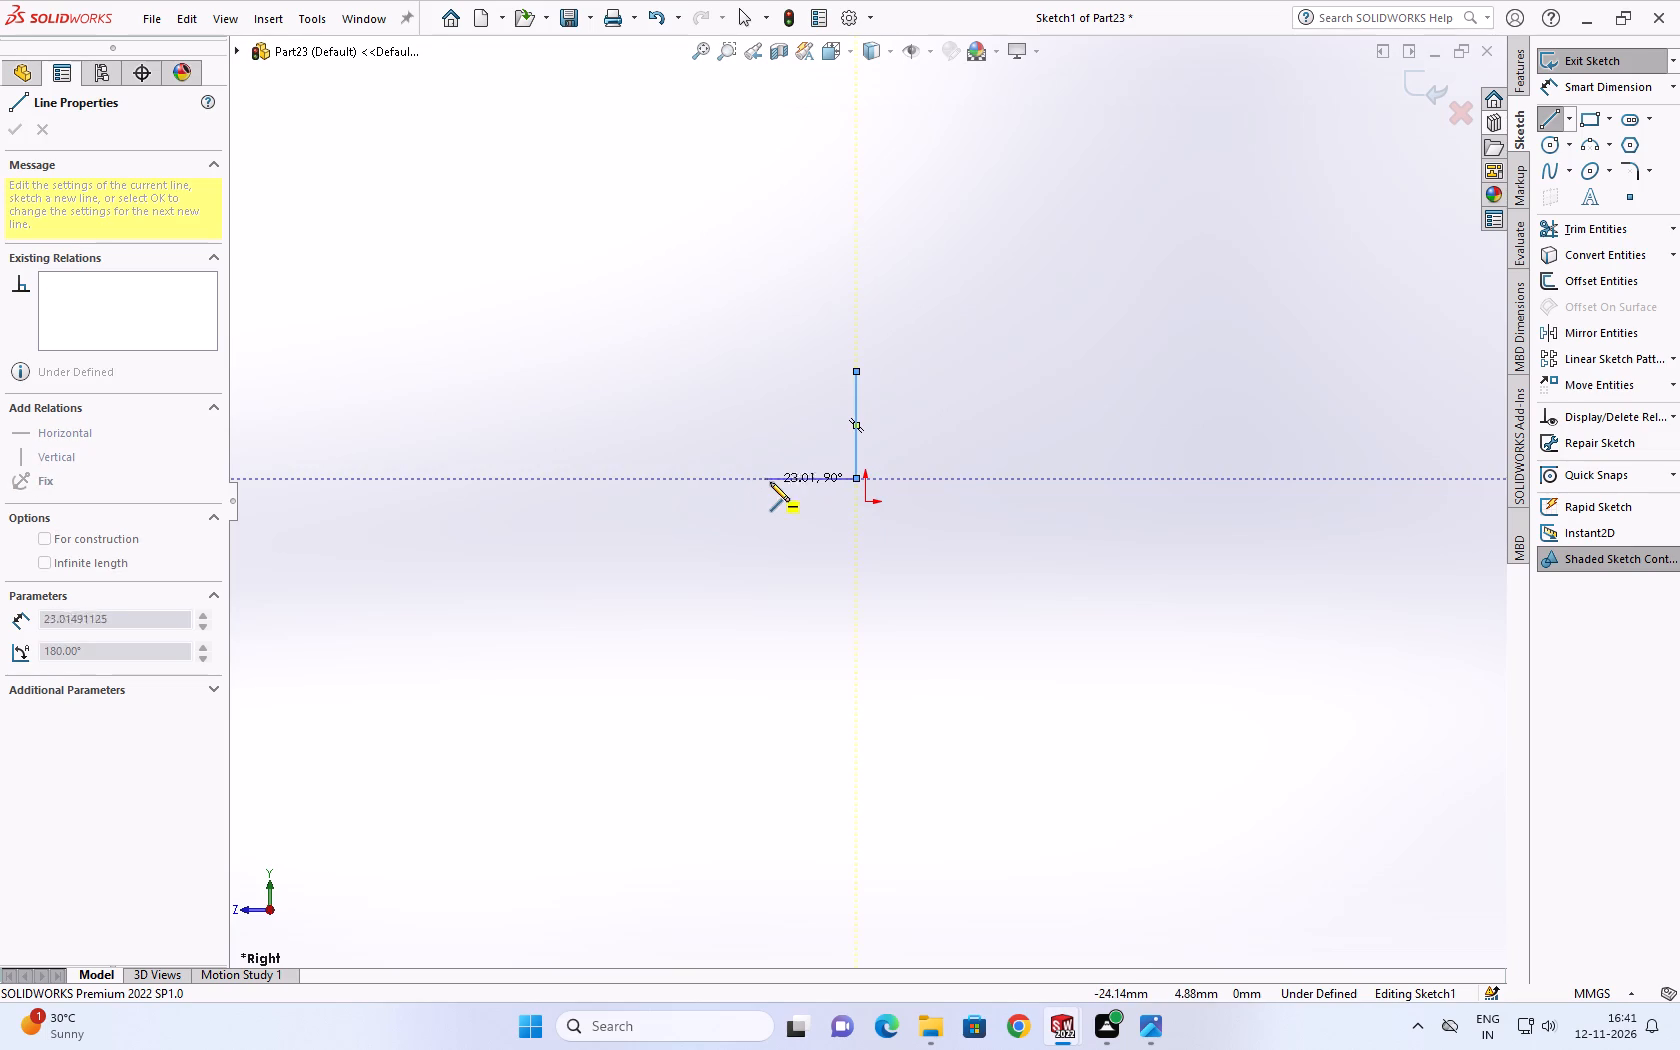
pyautogui.click(771, 482)
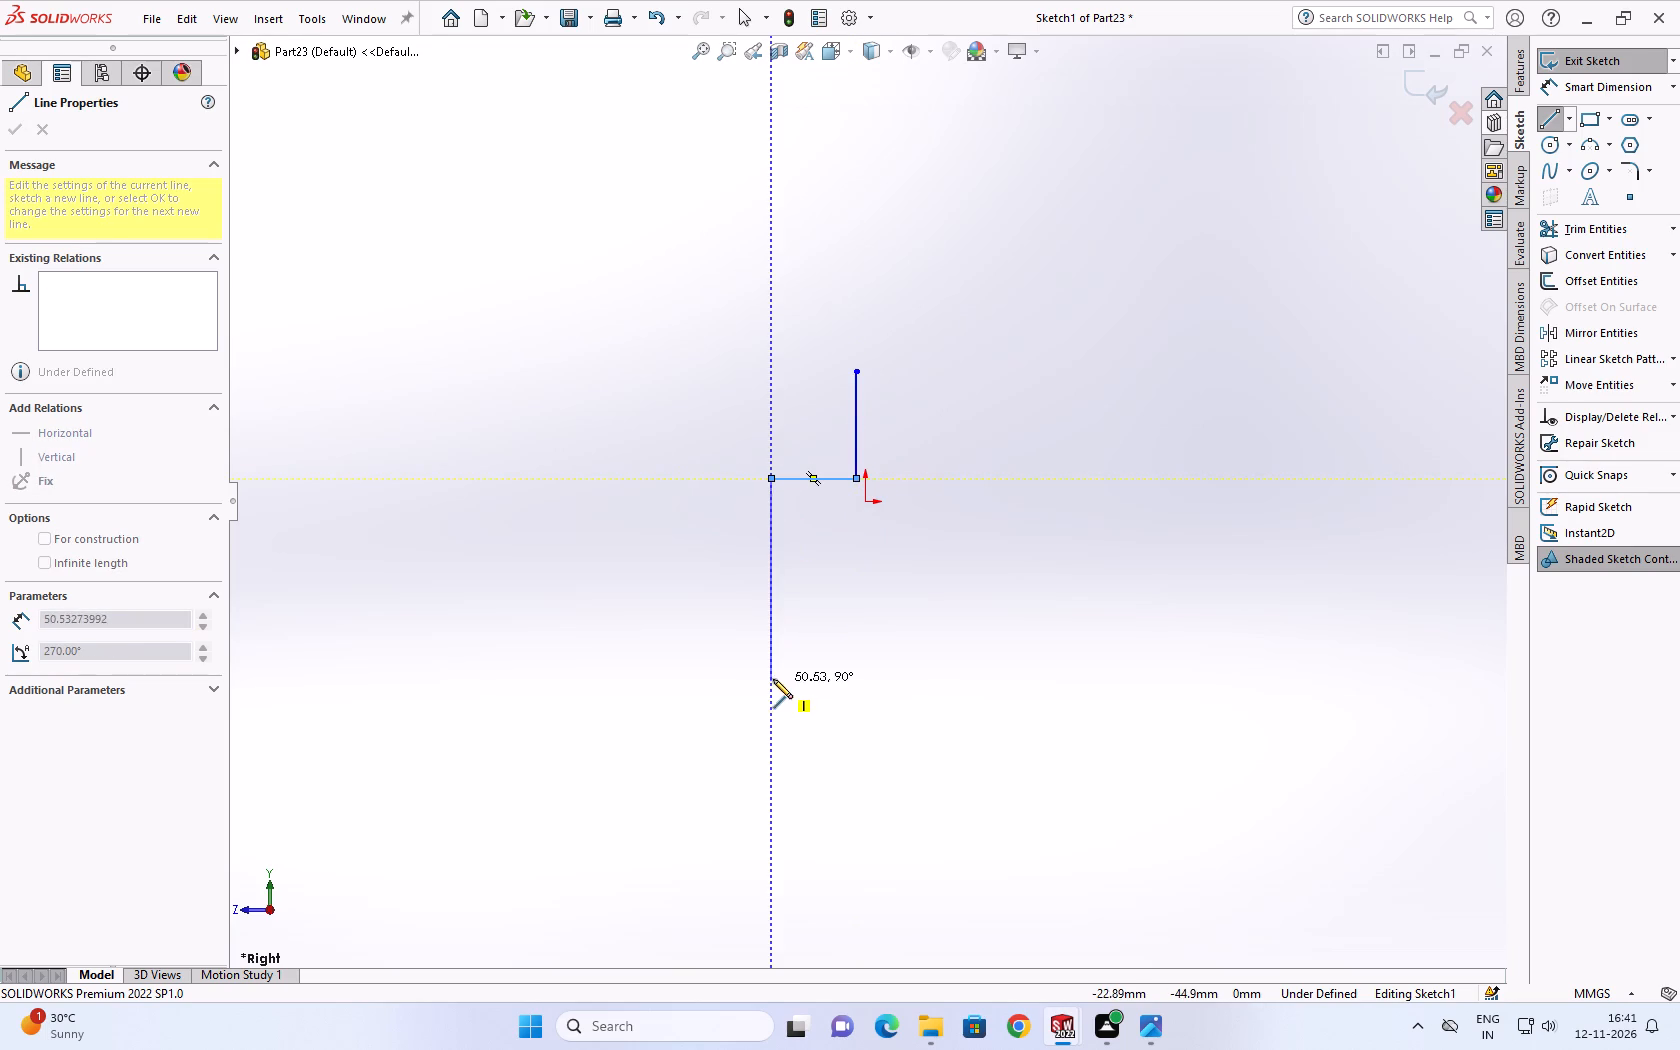
pyautogui.click(772, 676)
pyautogui.click(803, 672)
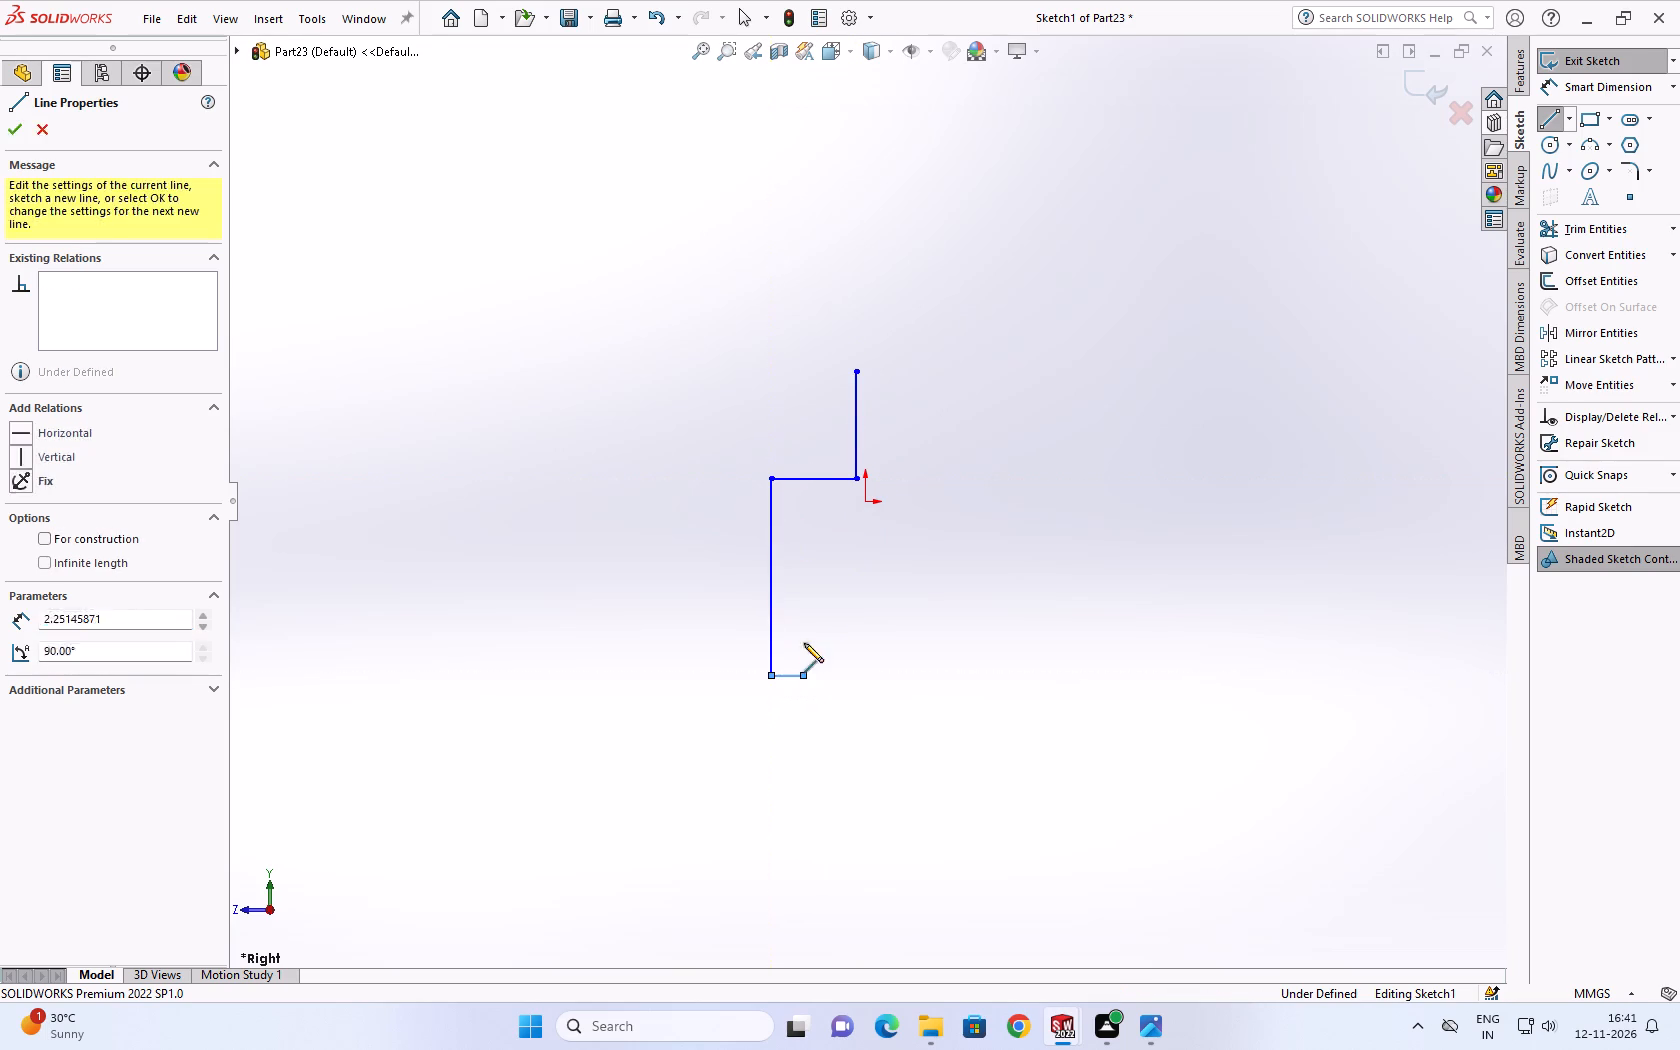
pyautogui.click(807, 513)
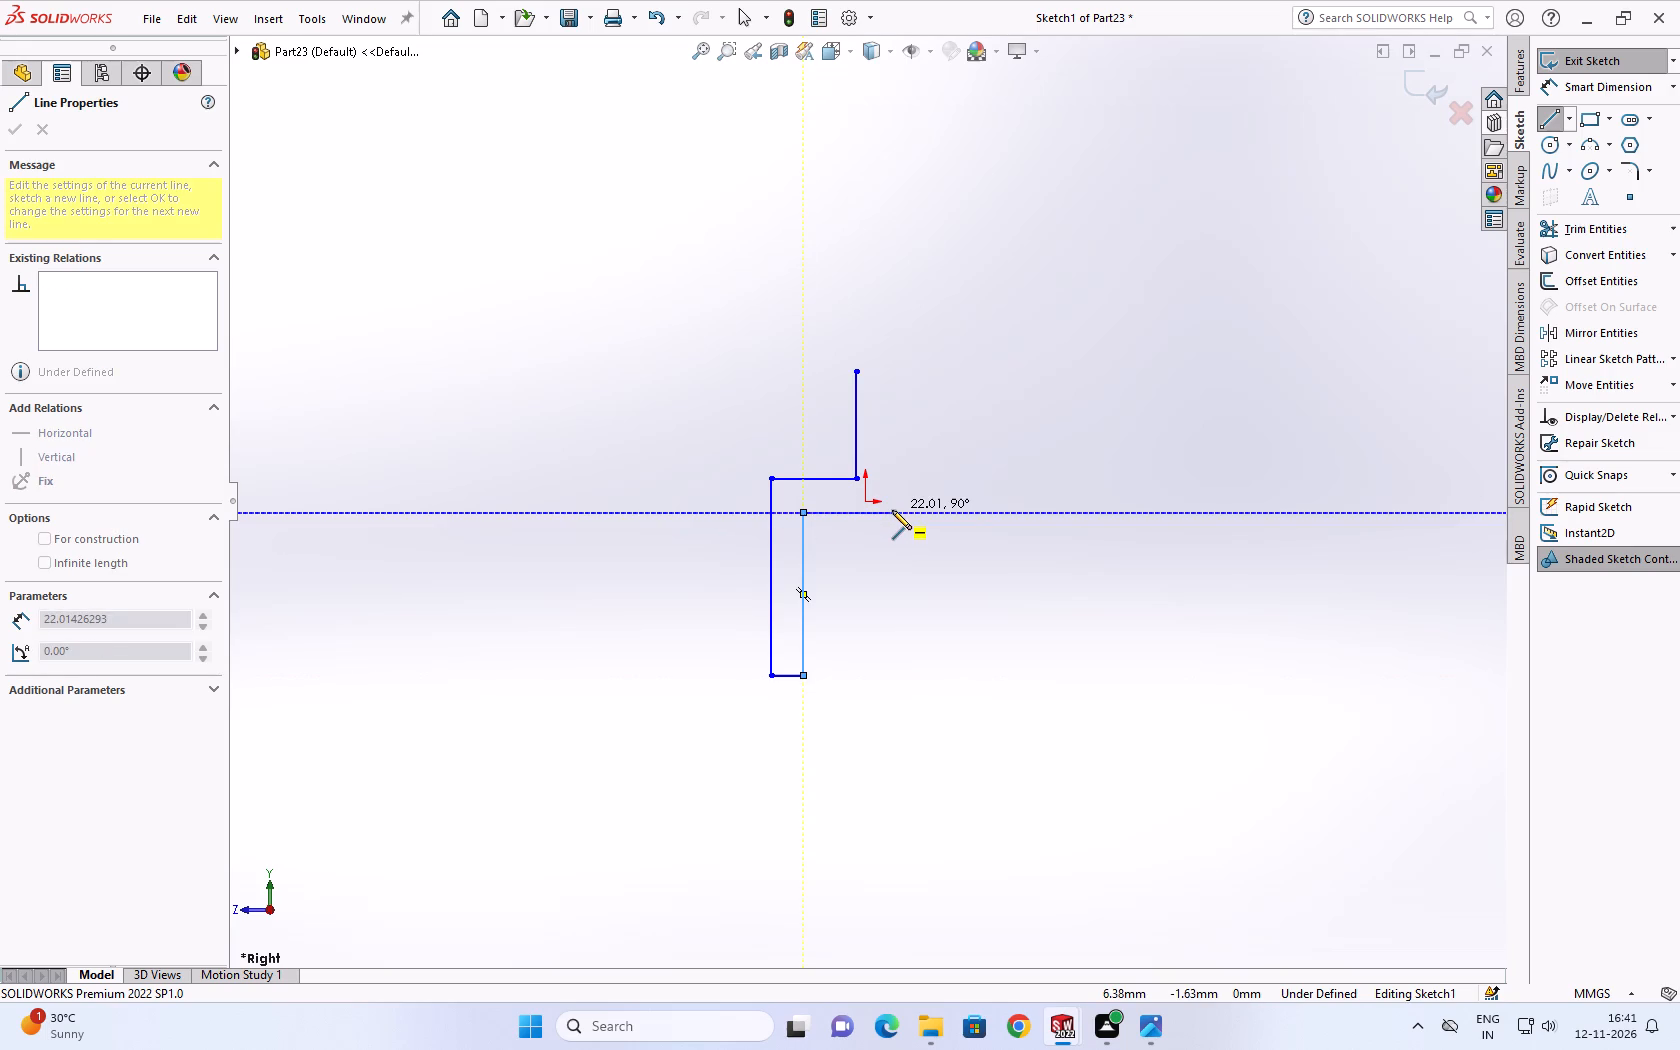
pyautogui.click(892, 510)
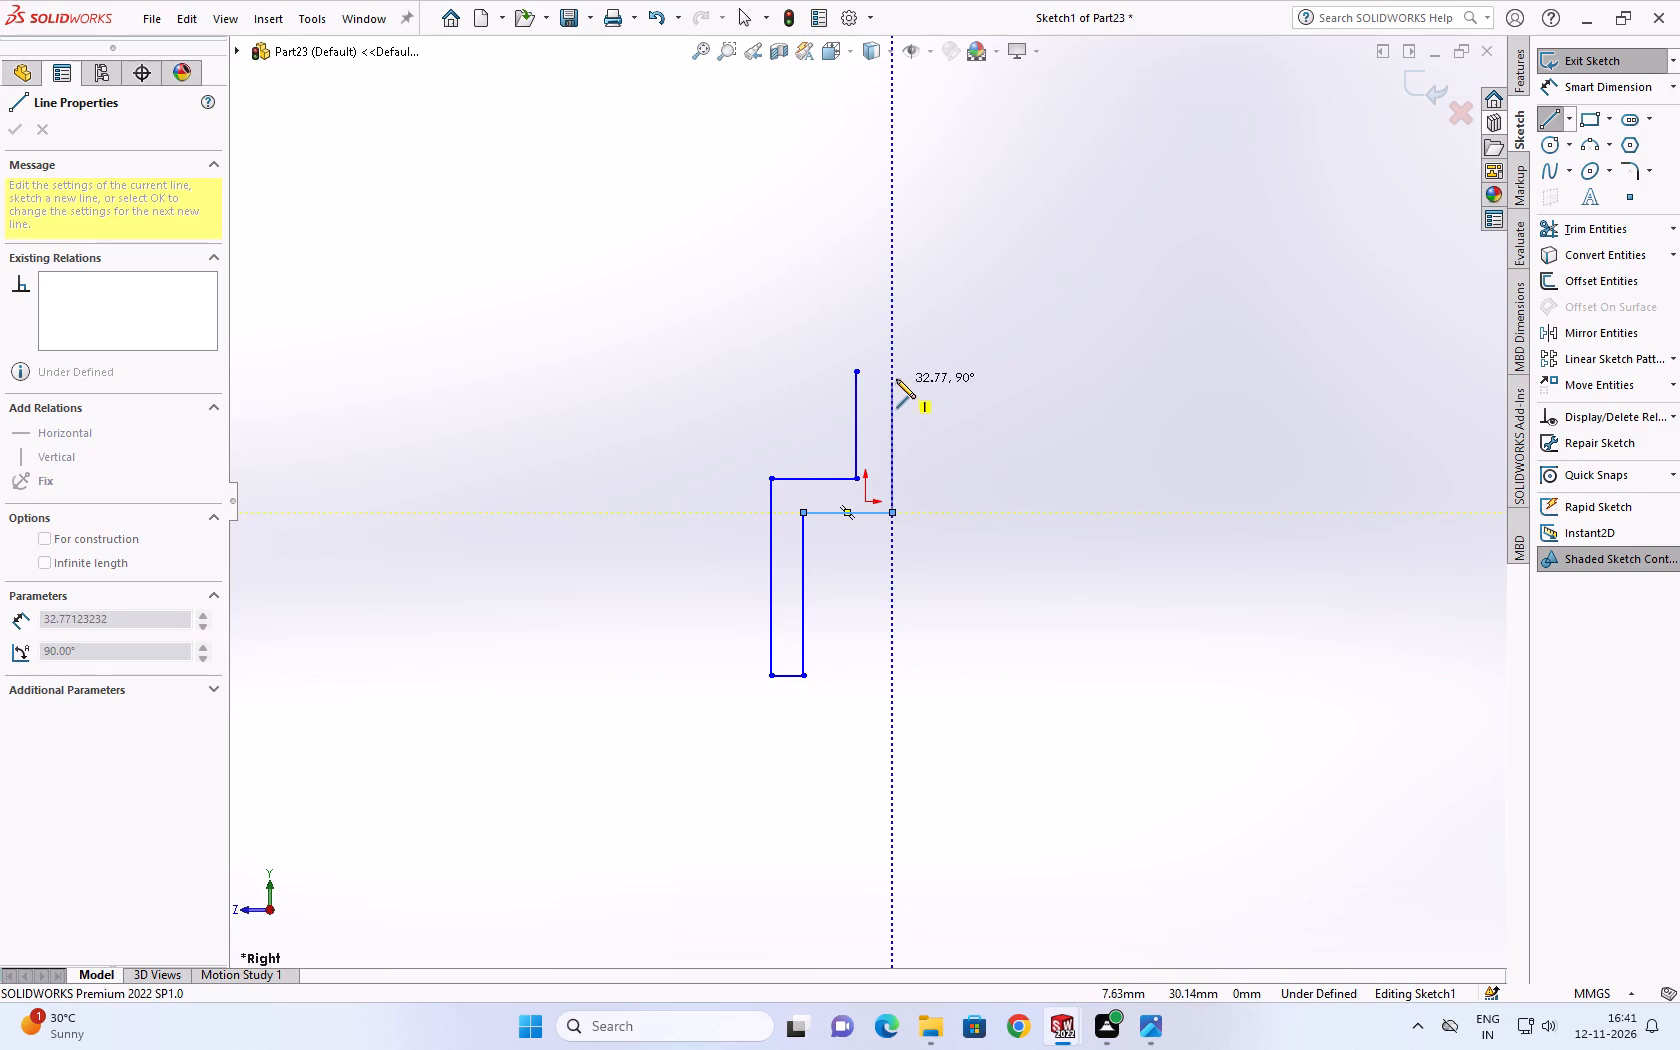
pyautogui.click(897, 375)
pyautogui.scroll(-3, 897, 374)
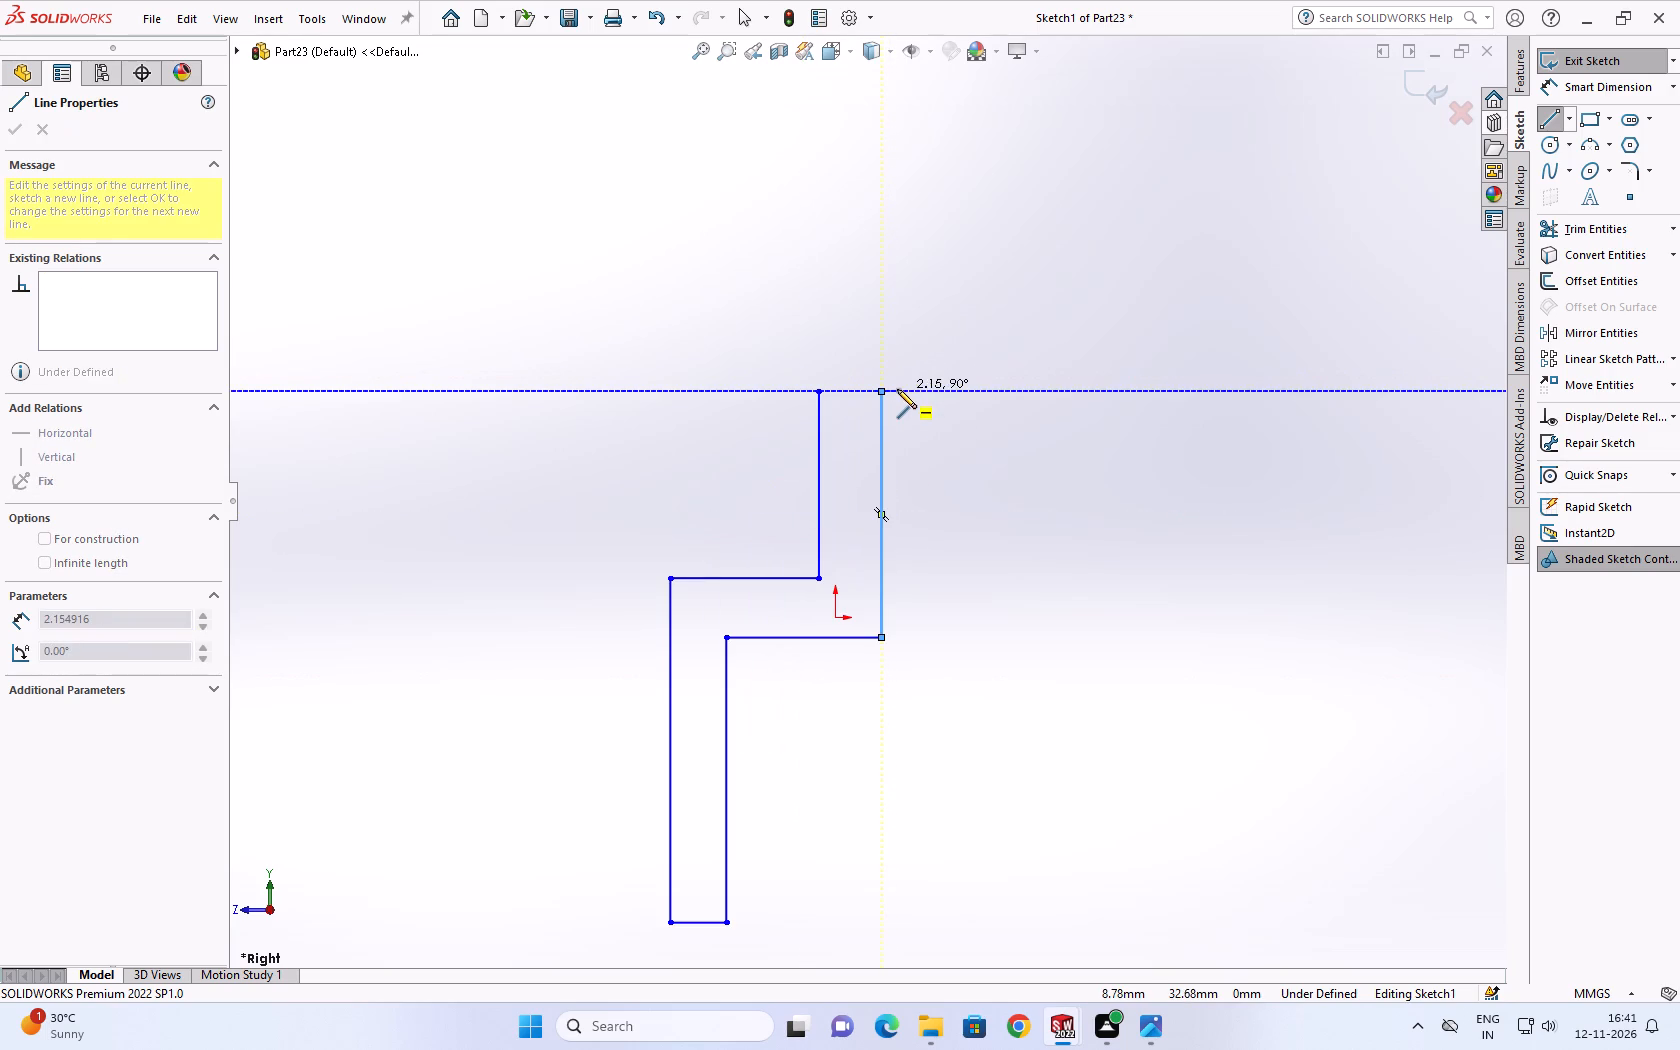
pyautogui.press('Escape')
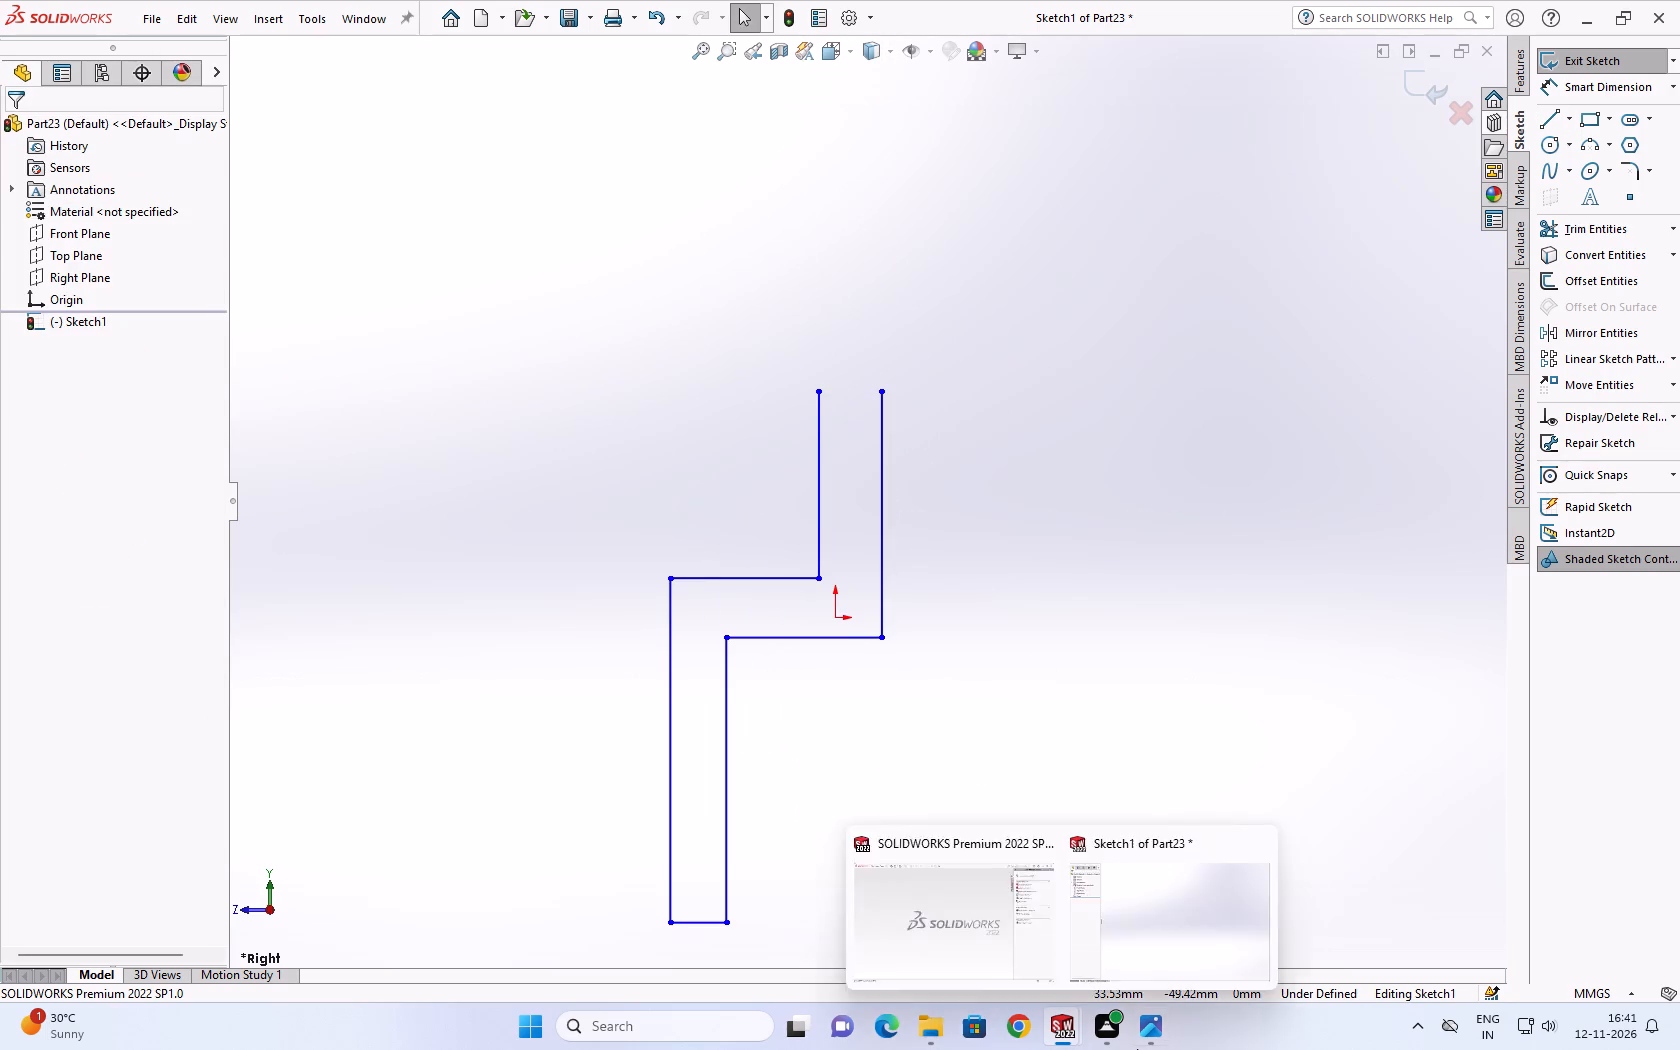
# Examine the side view in the Practice Problem 4.18 reference drawing for the bracket's profile and lug dimensions.
pyautogui.click(1144, 1026)
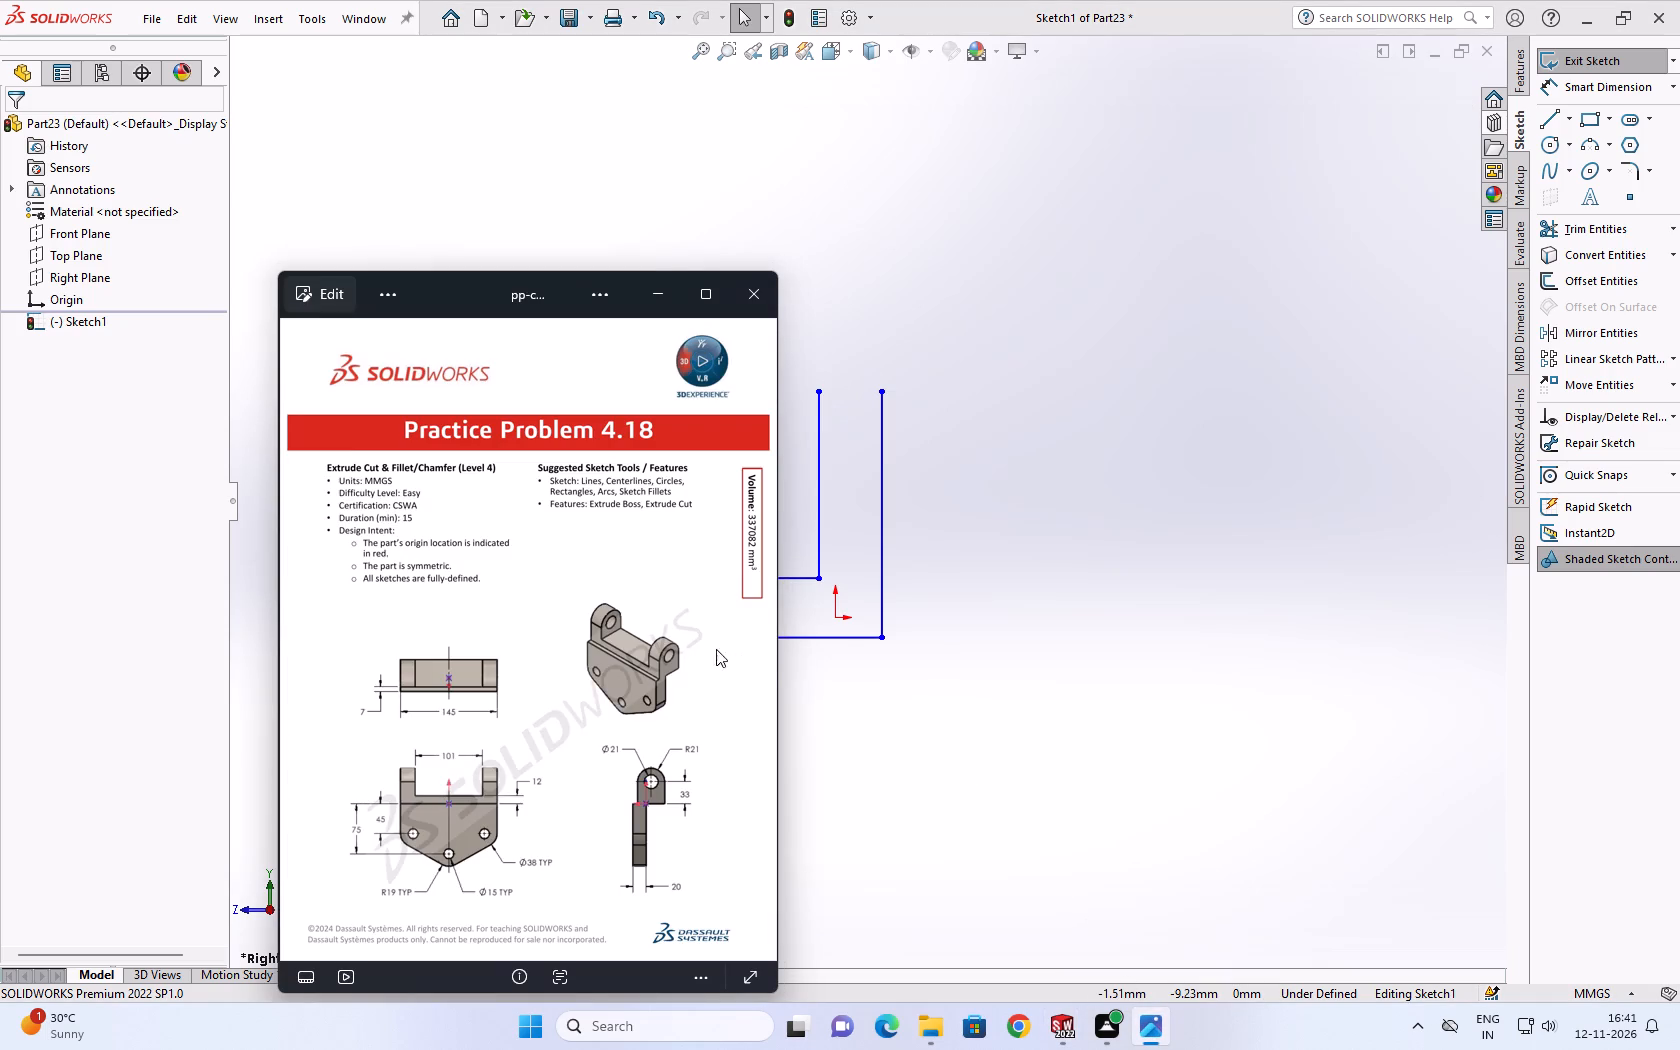
pyautogui.scroll(-15, 668, 735)
pyautogui.scroll(-2, 653, 867)
pyautogui.scroll(-2, 738, 820)
# Close the profile's open upper end with a 180° three-point arc of about 4.5 mm radius, tangent to both vertical lines.
pyautogui.click(1549, 144)
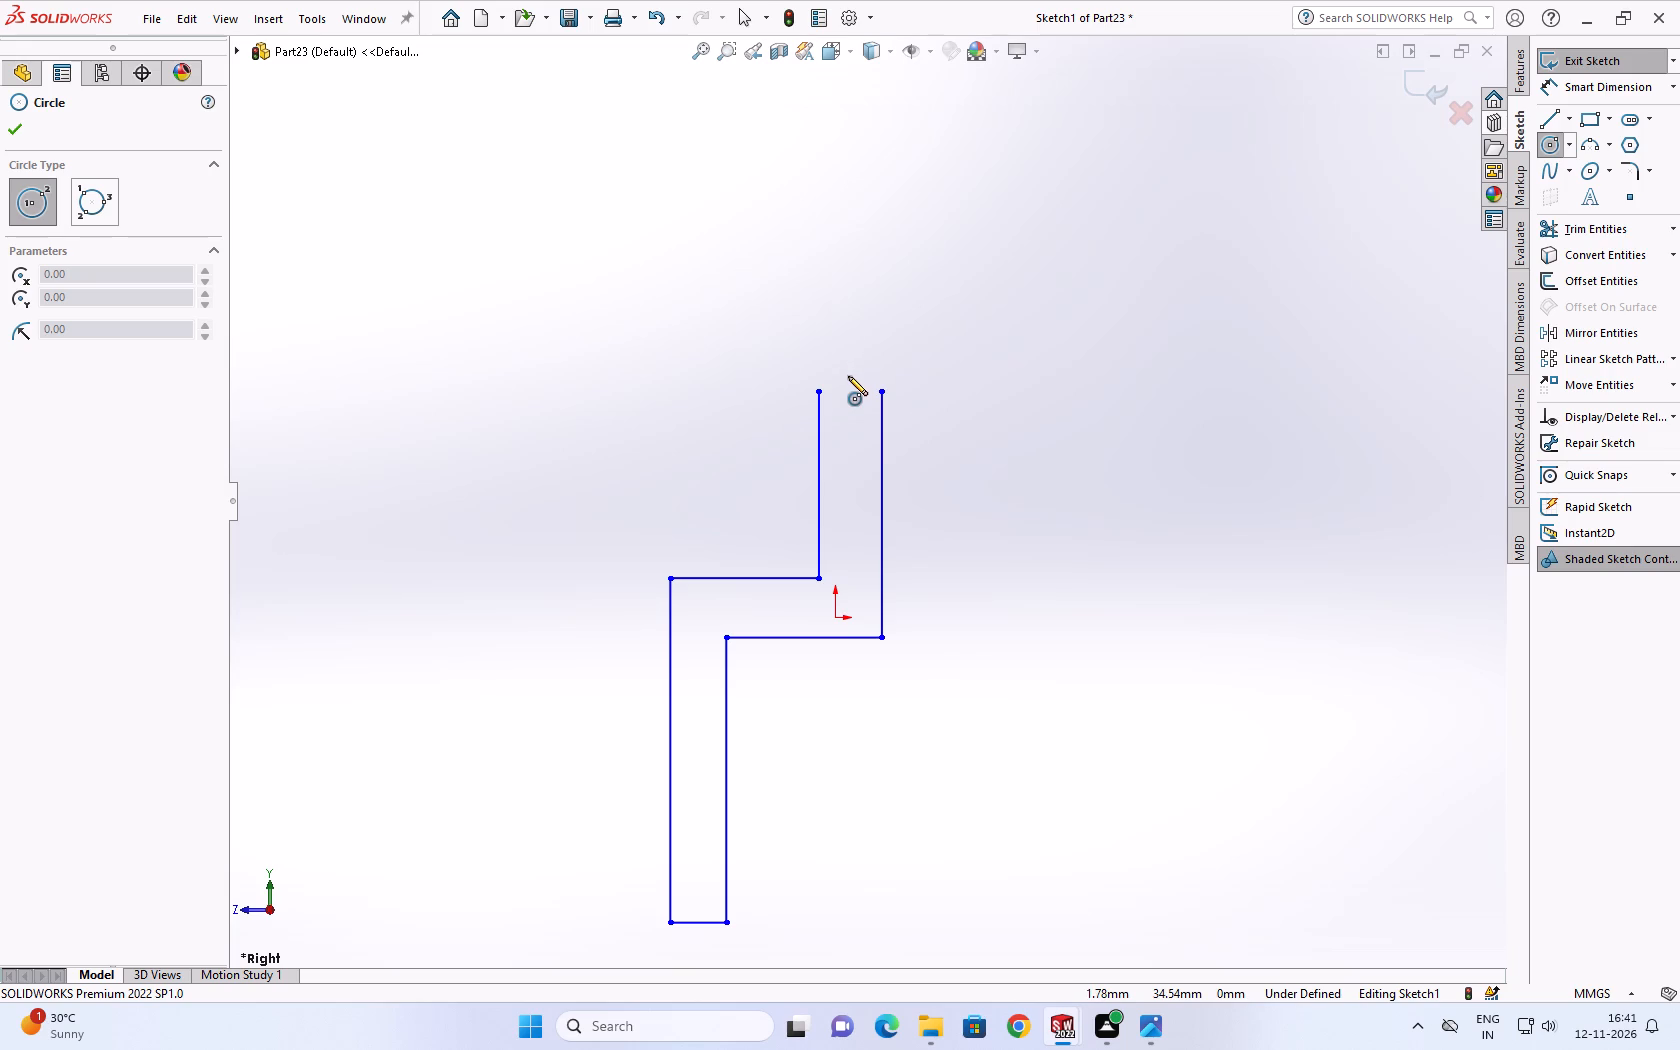
pyautogui.click(1595, 151)
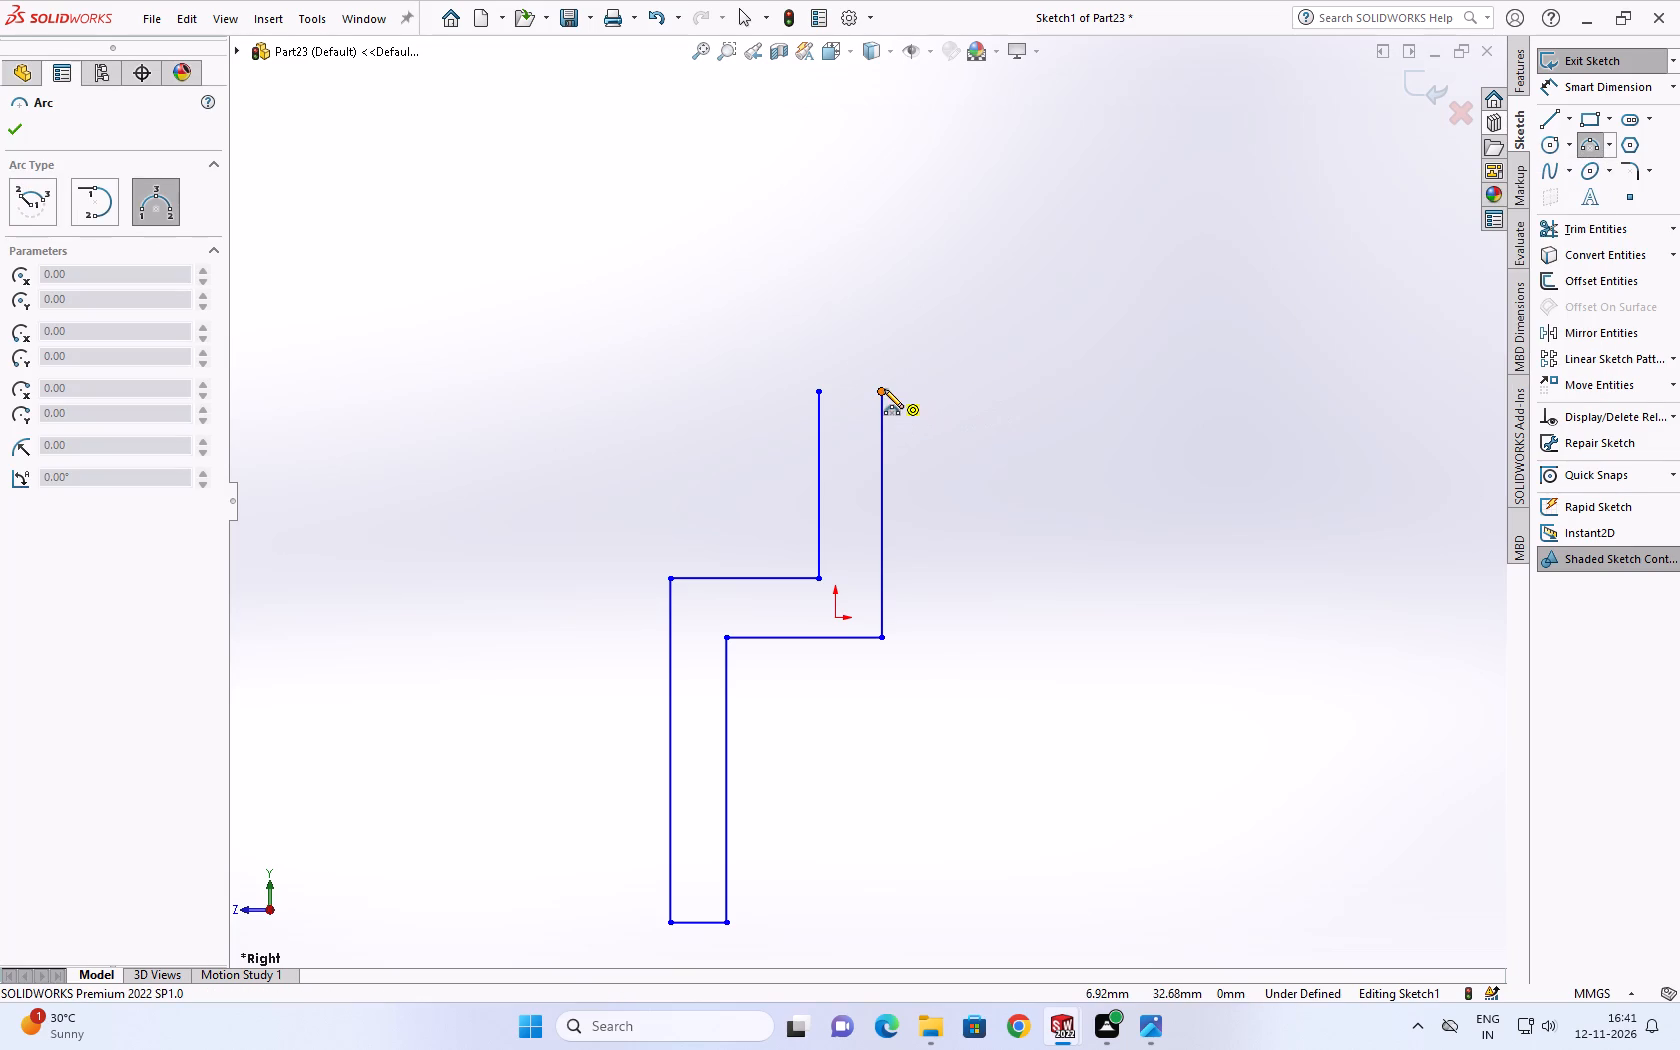
pyautogui.click(884, 389)
pyautogui.click(818, 386)
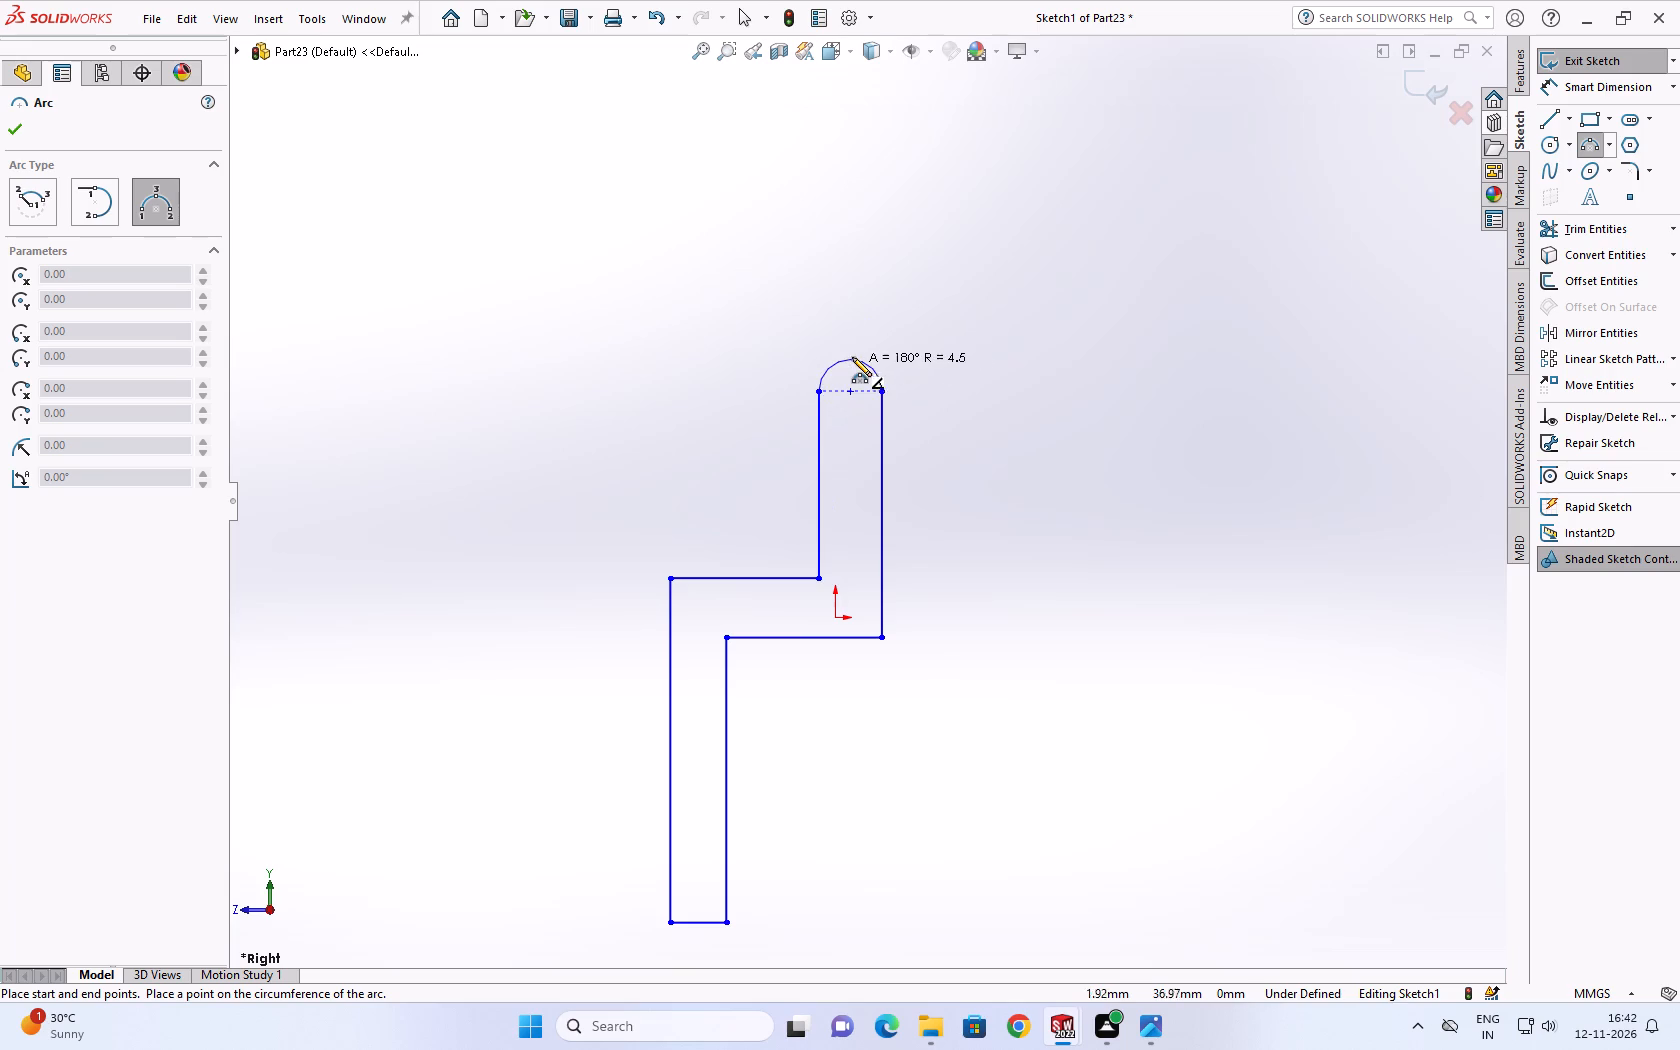
pyautogui.click(852, 355)
pyautogui.scroll(-2, 857, 356)
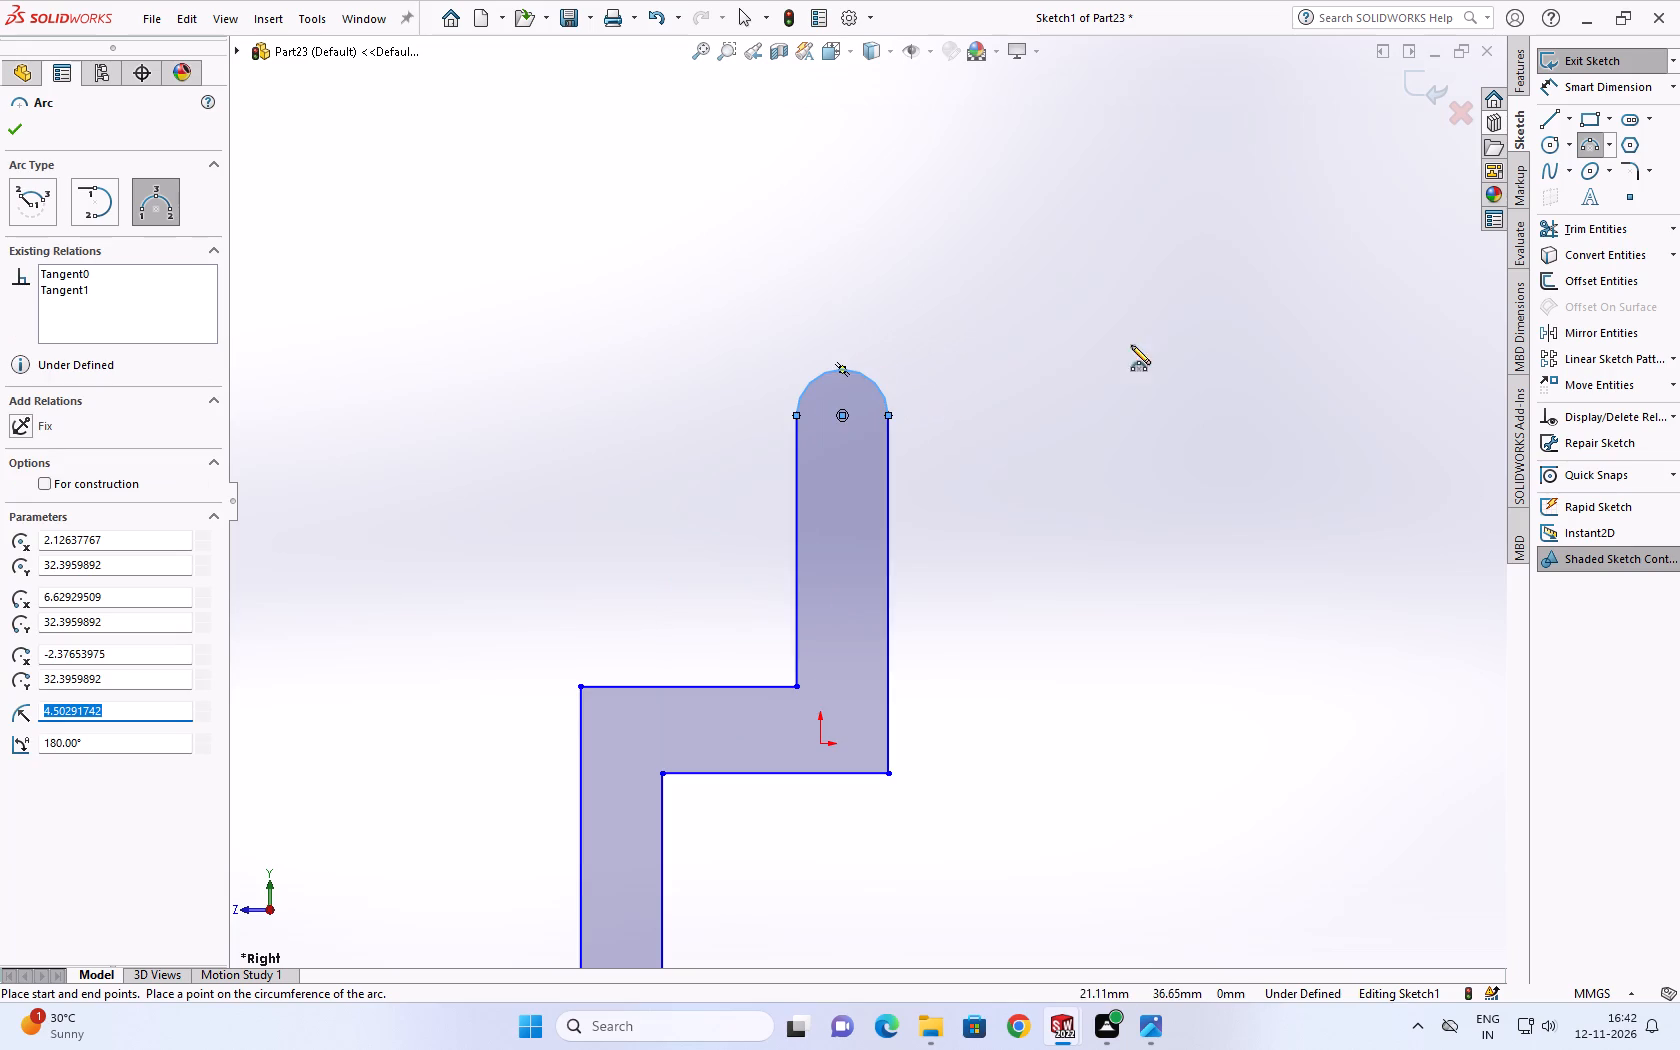
pyautogui.press('Escape')
# Sketch a circle of about 2.2 mm radius centred on the top arc's centre point.
pyautogui.click(1549, 142)
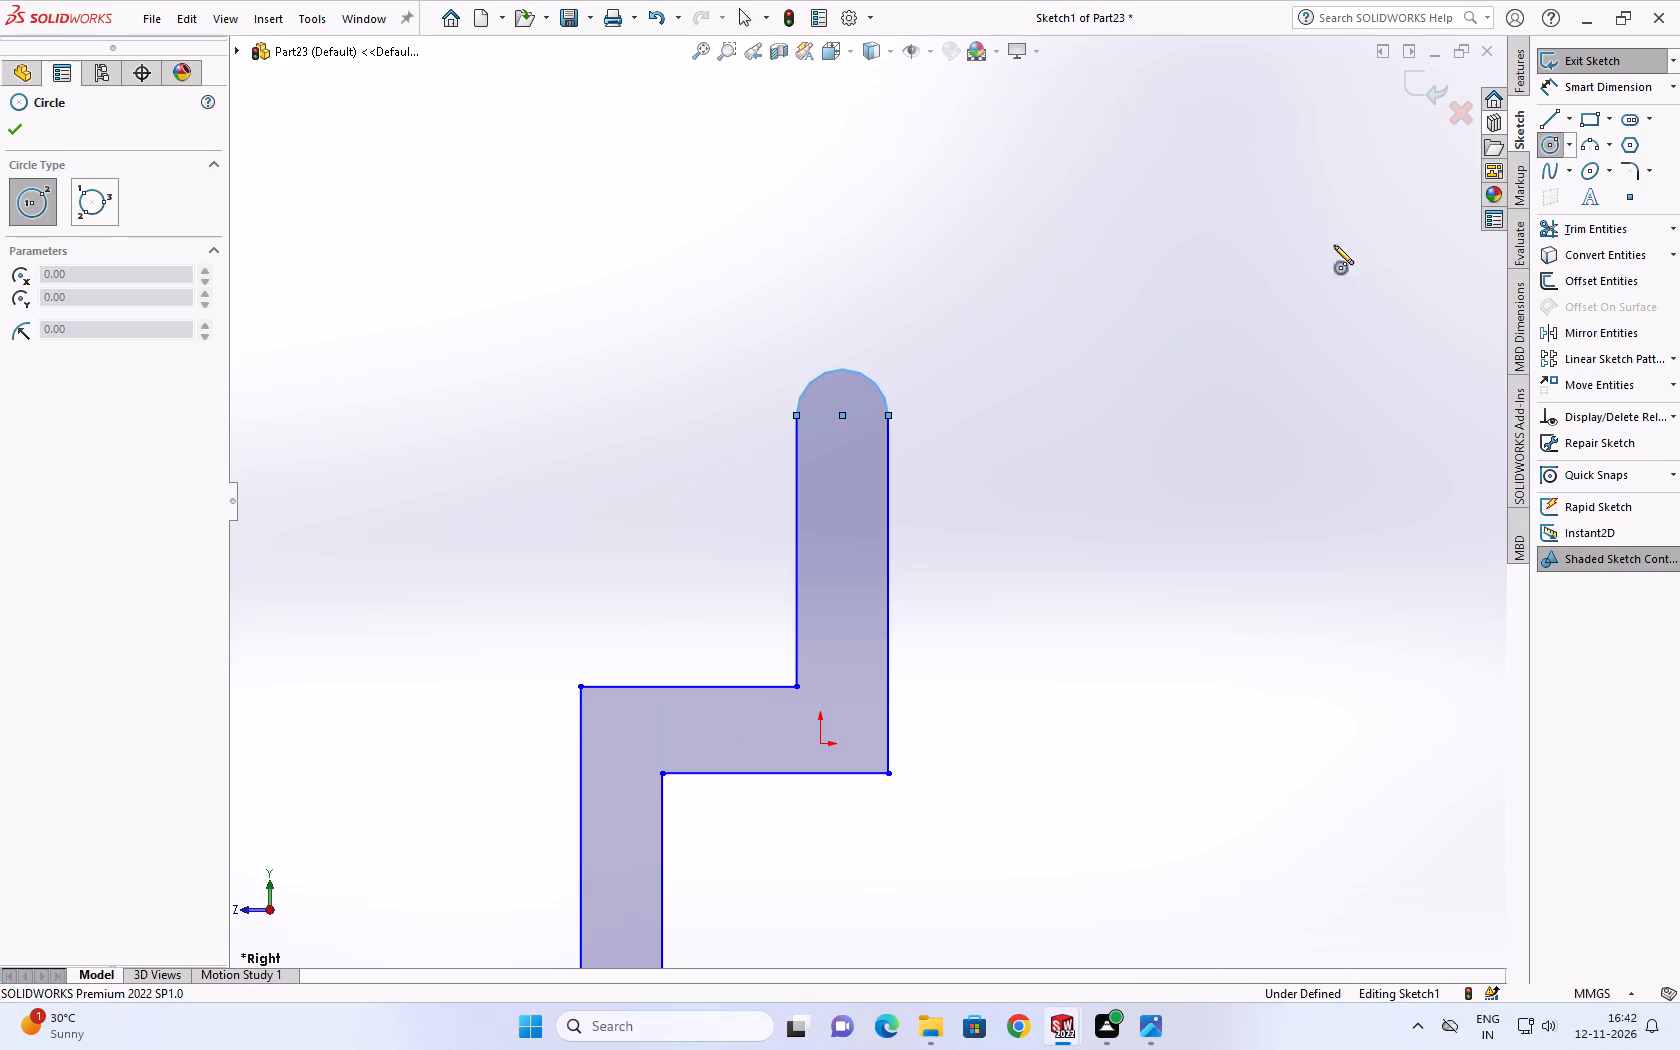
pyautogui.click(842, 419)
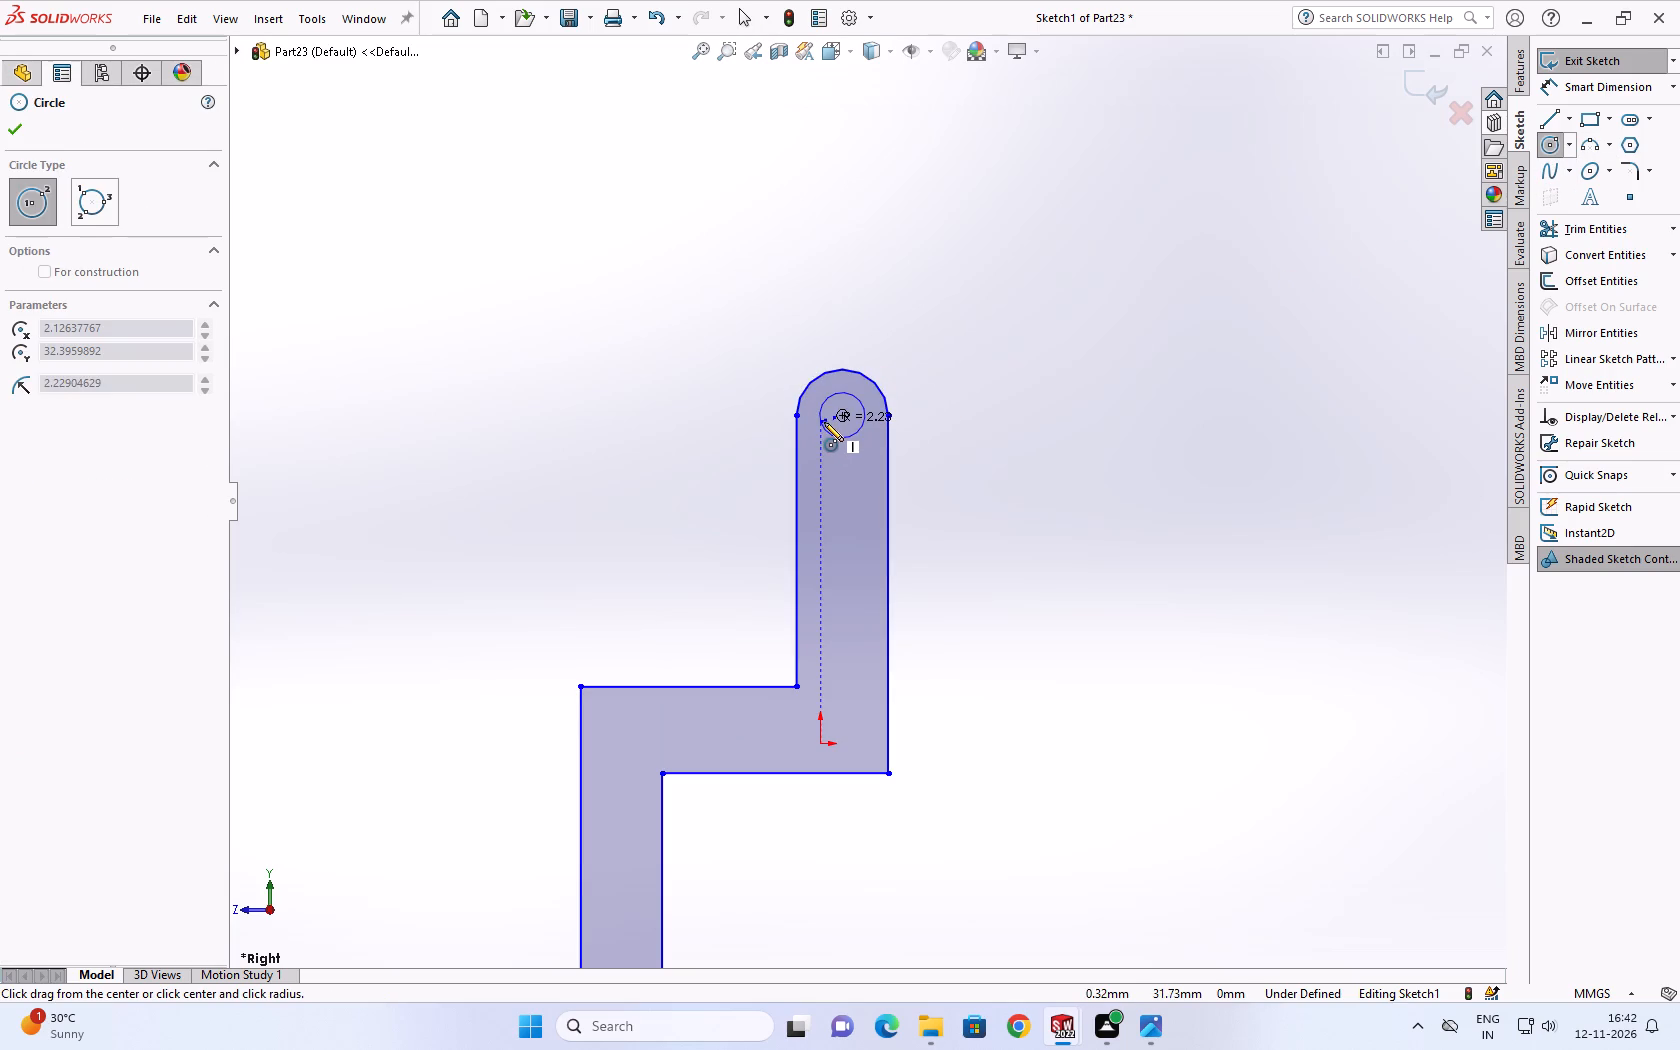
pyautogui.click(824, 422)
# Dimension the top arc's radius as 21 mm, checking the value in the Practice Problem 4.18 reference drawing.
pyautogui.scroll(-2, 982, 414)
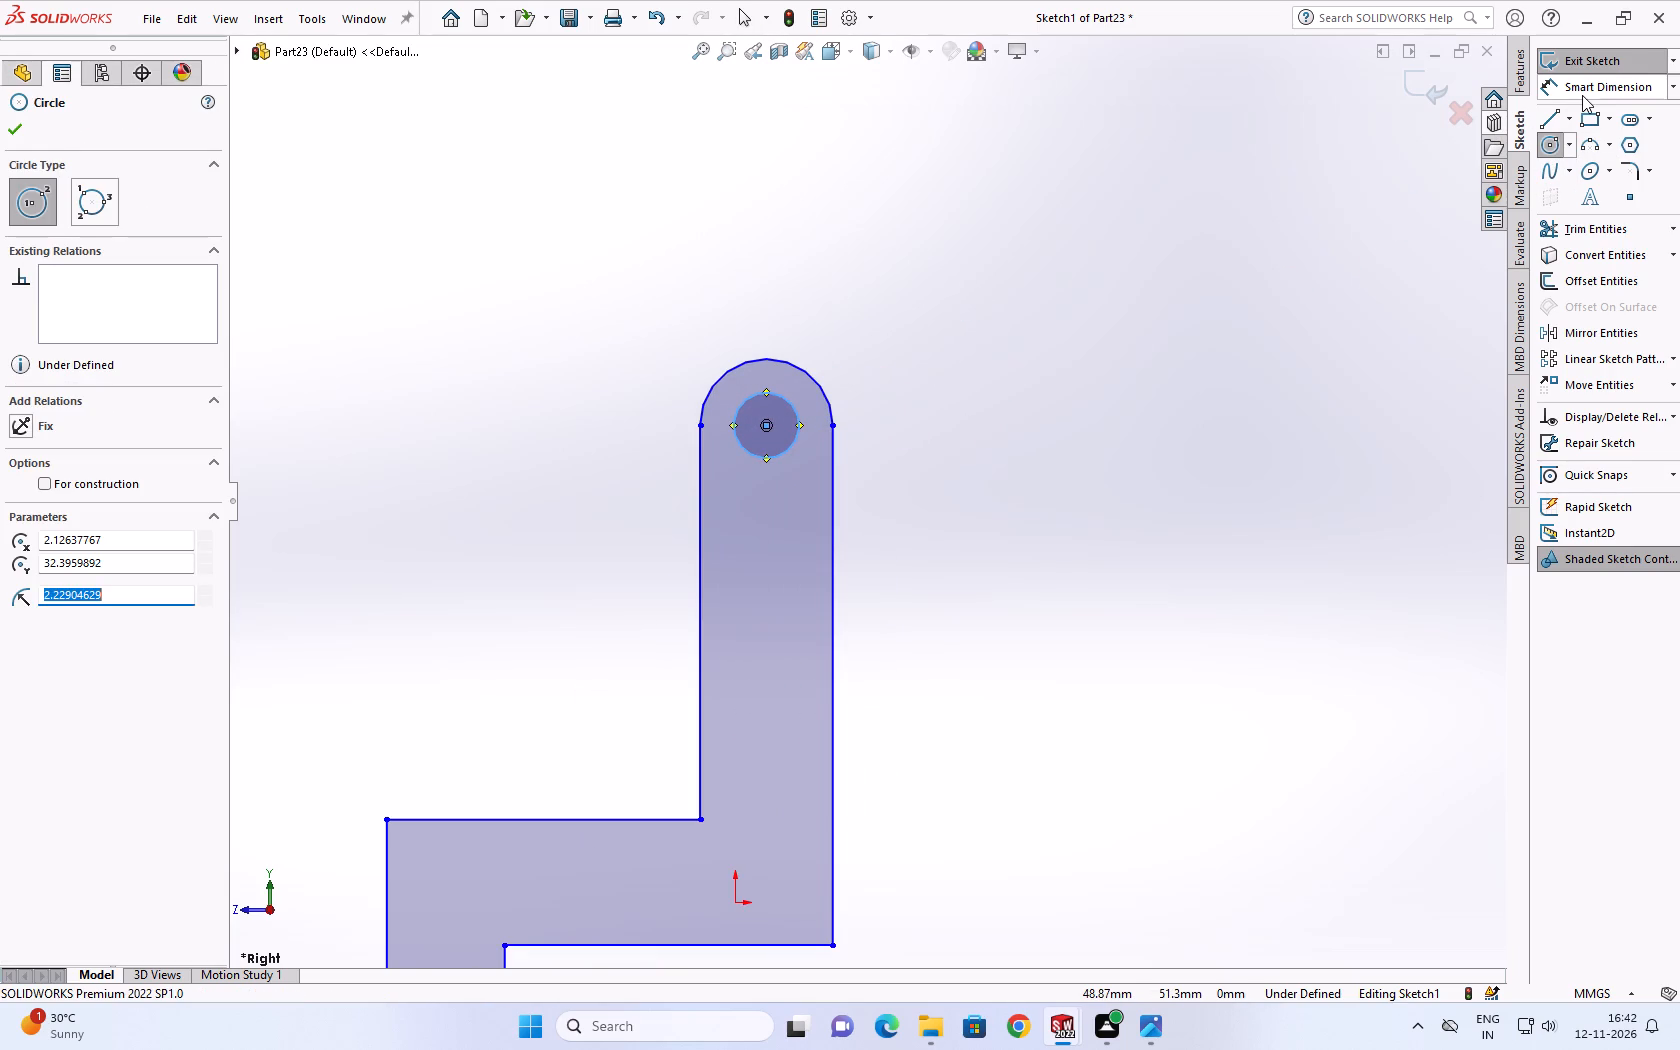
pyautogui.click(1582, 95)
pyautogui.click(829, 392)
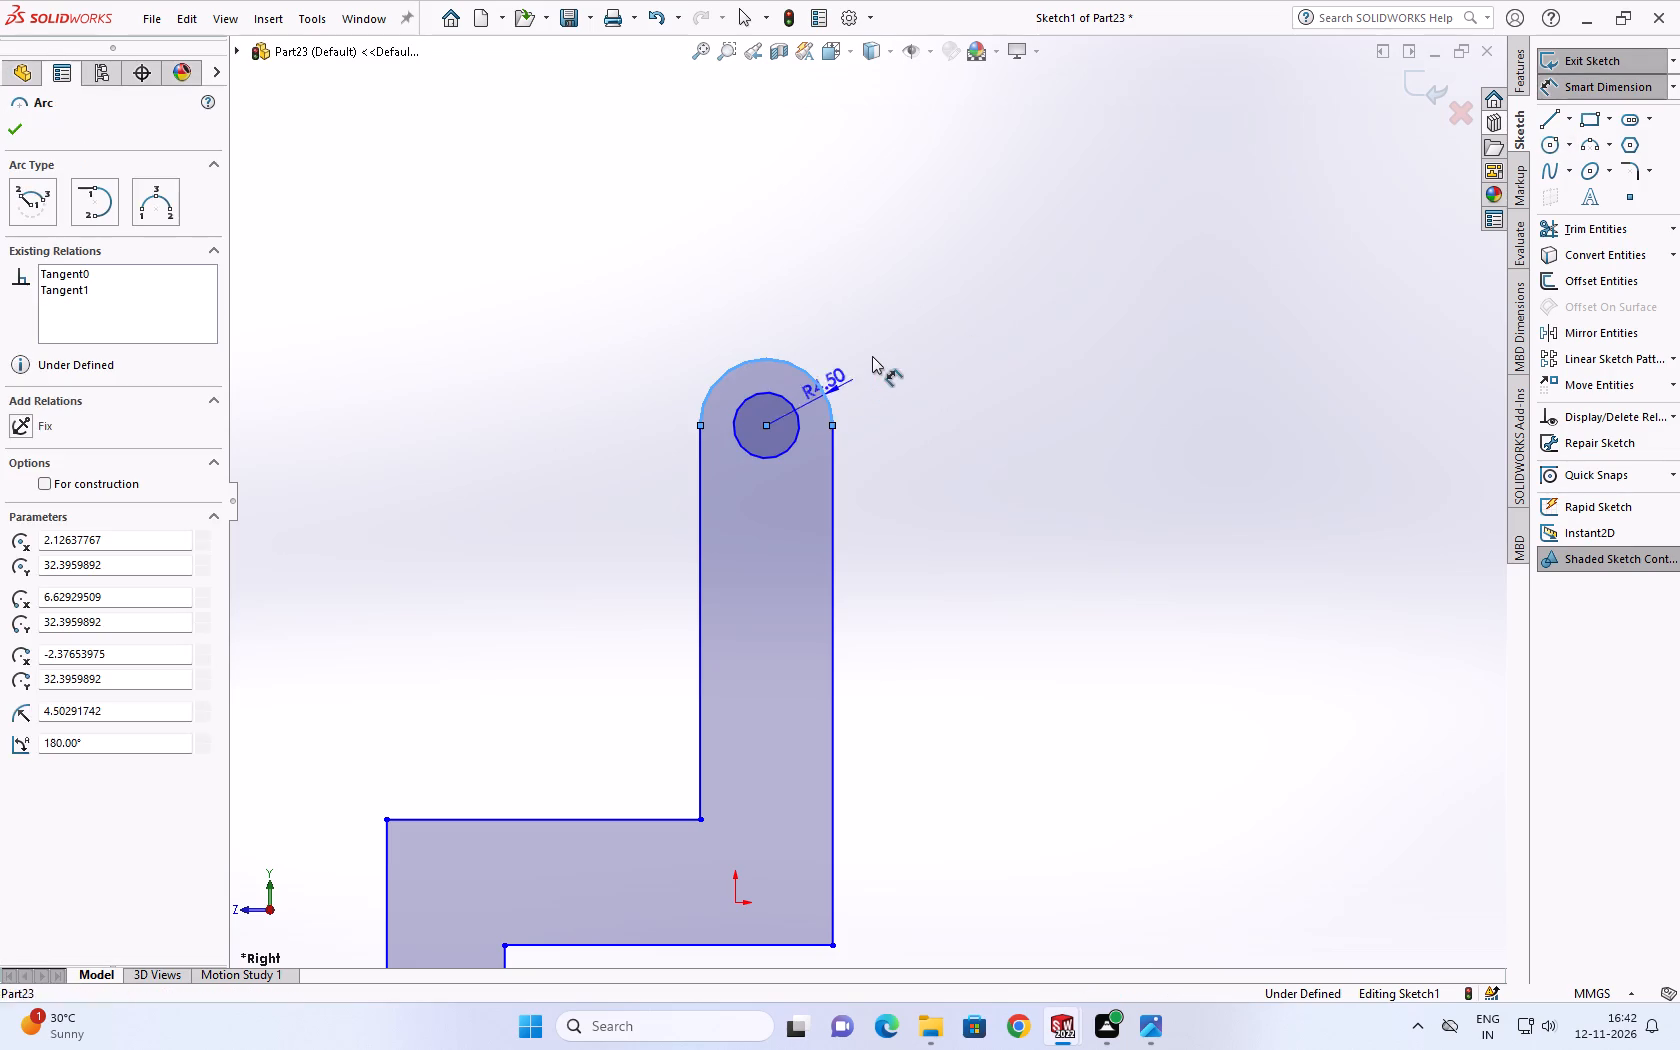
pyautogui.click(872, 356)
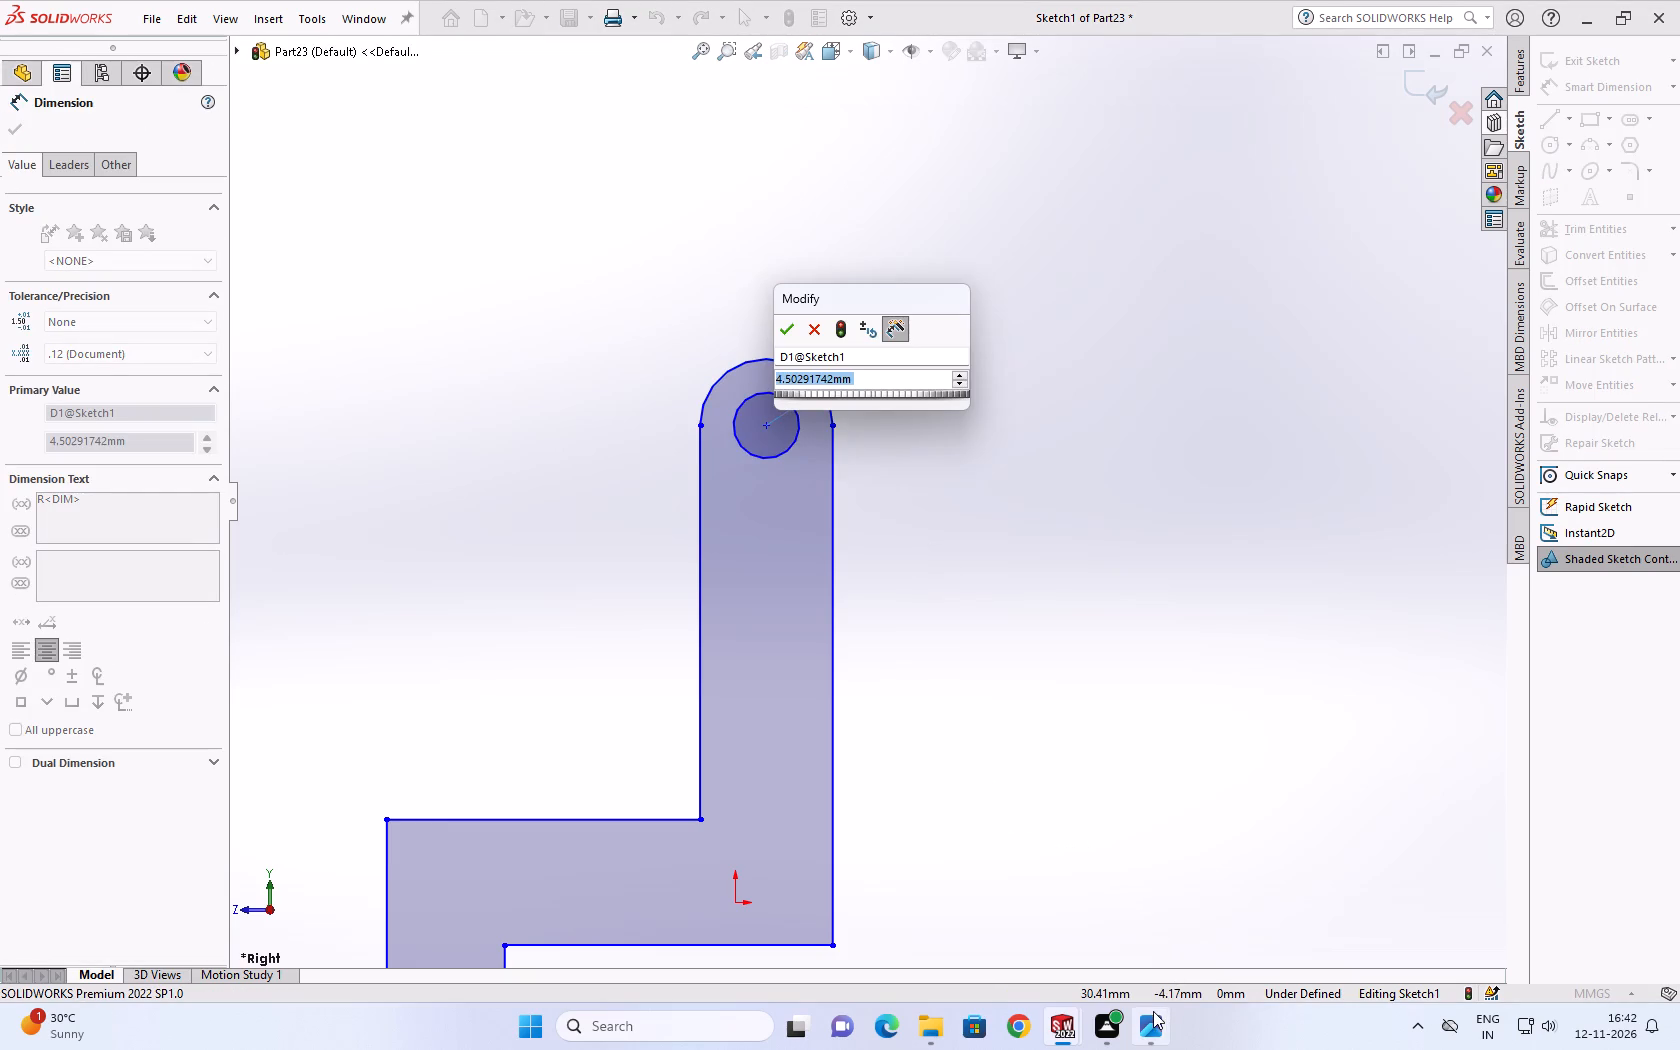
pyautogui.click(1153, 1011)
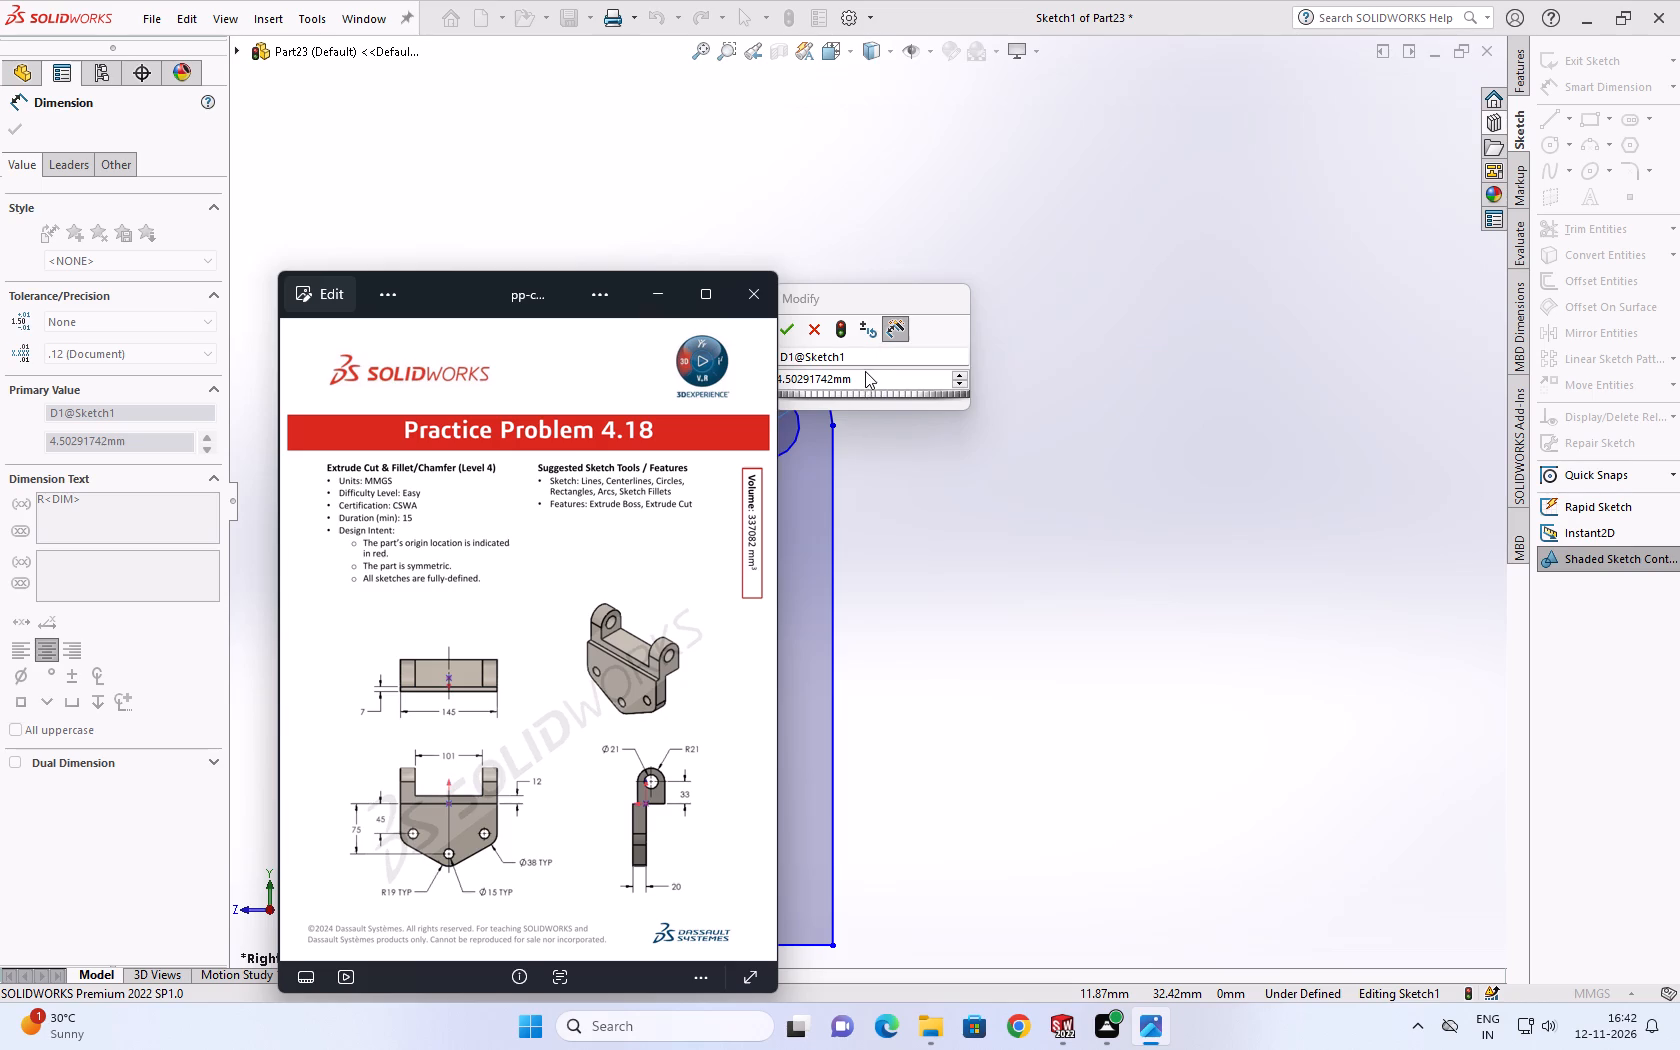
pyautogui.click(865, 370)
pyautogui.doubleClick(861, 377)
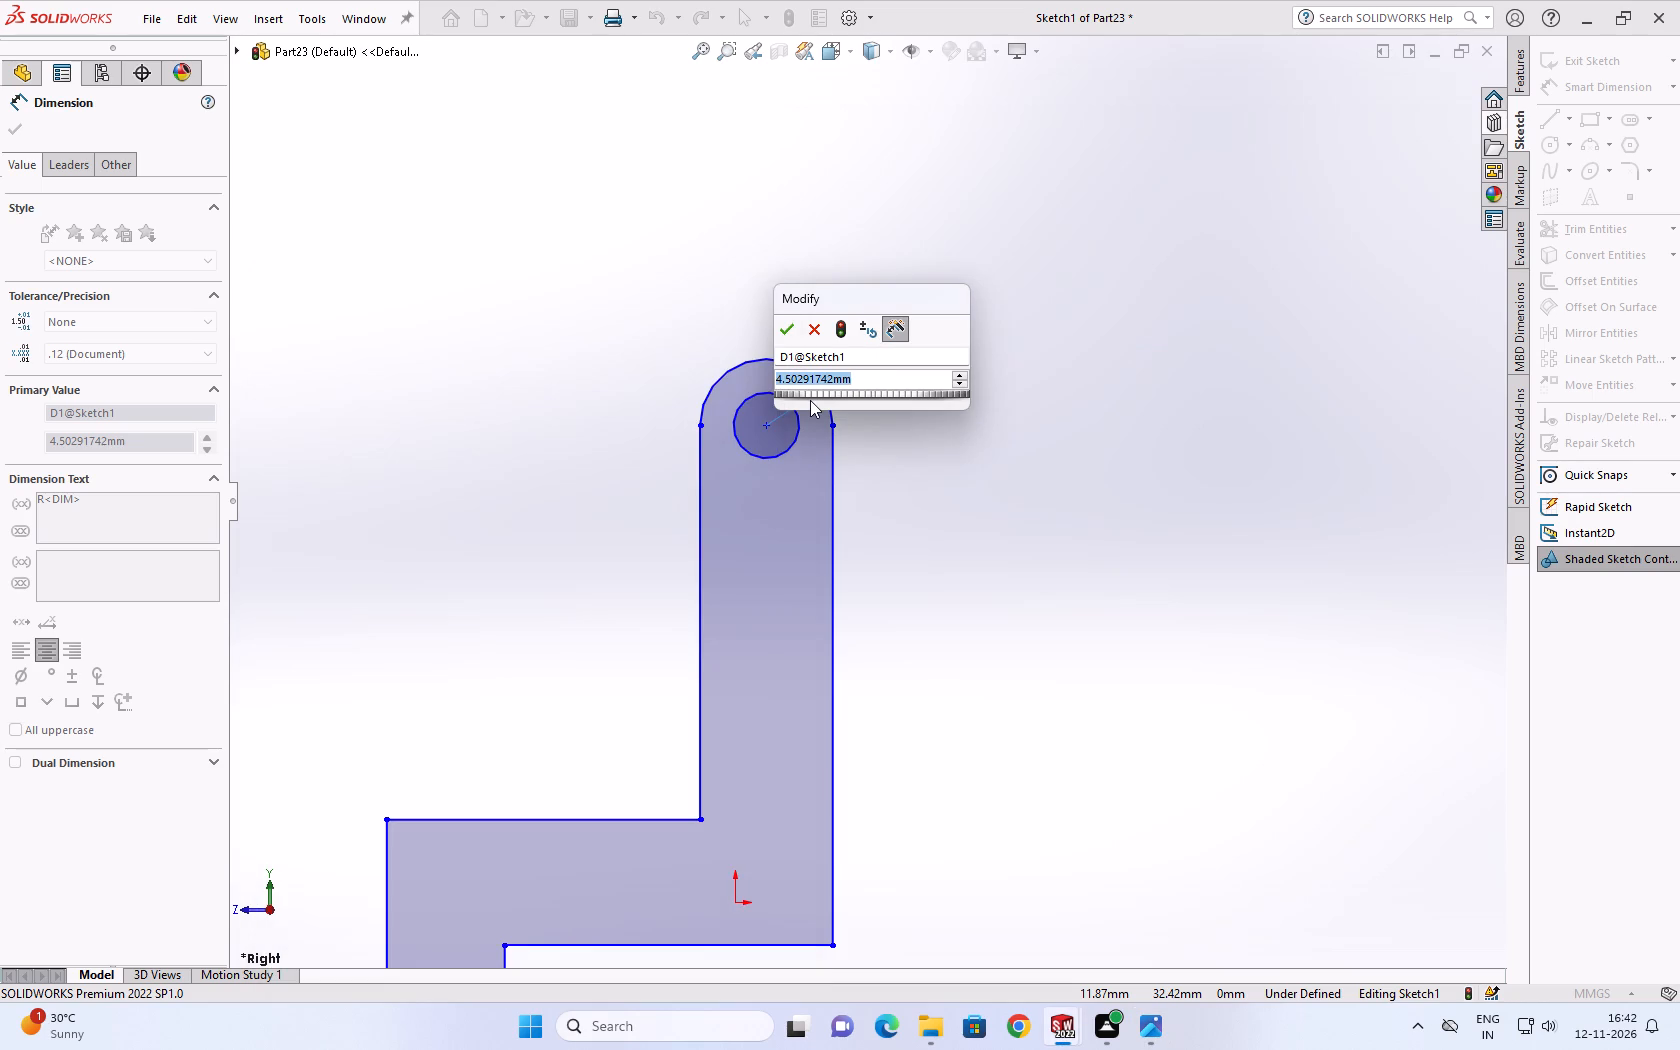
pyautogui.write('21')
pyautogui.press('Return')
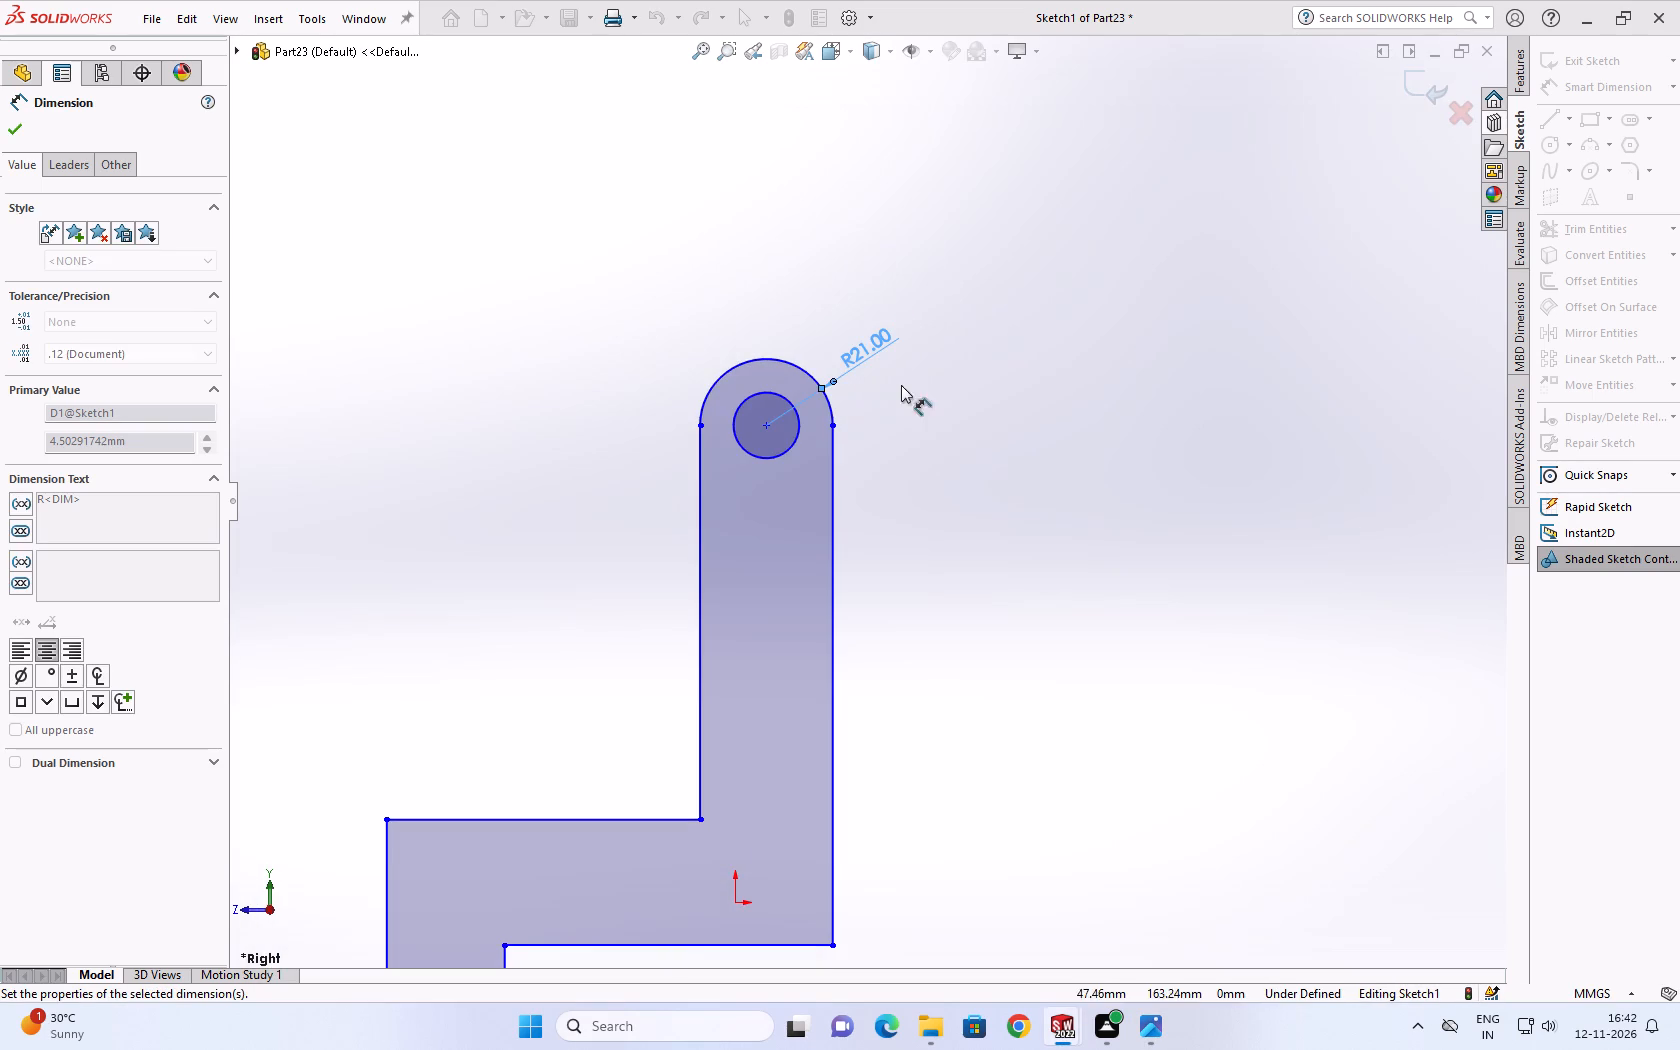
# Dimension the circle inside the rounded lug with a diameter of 21 mm.
pyautogui.click(793, 428)
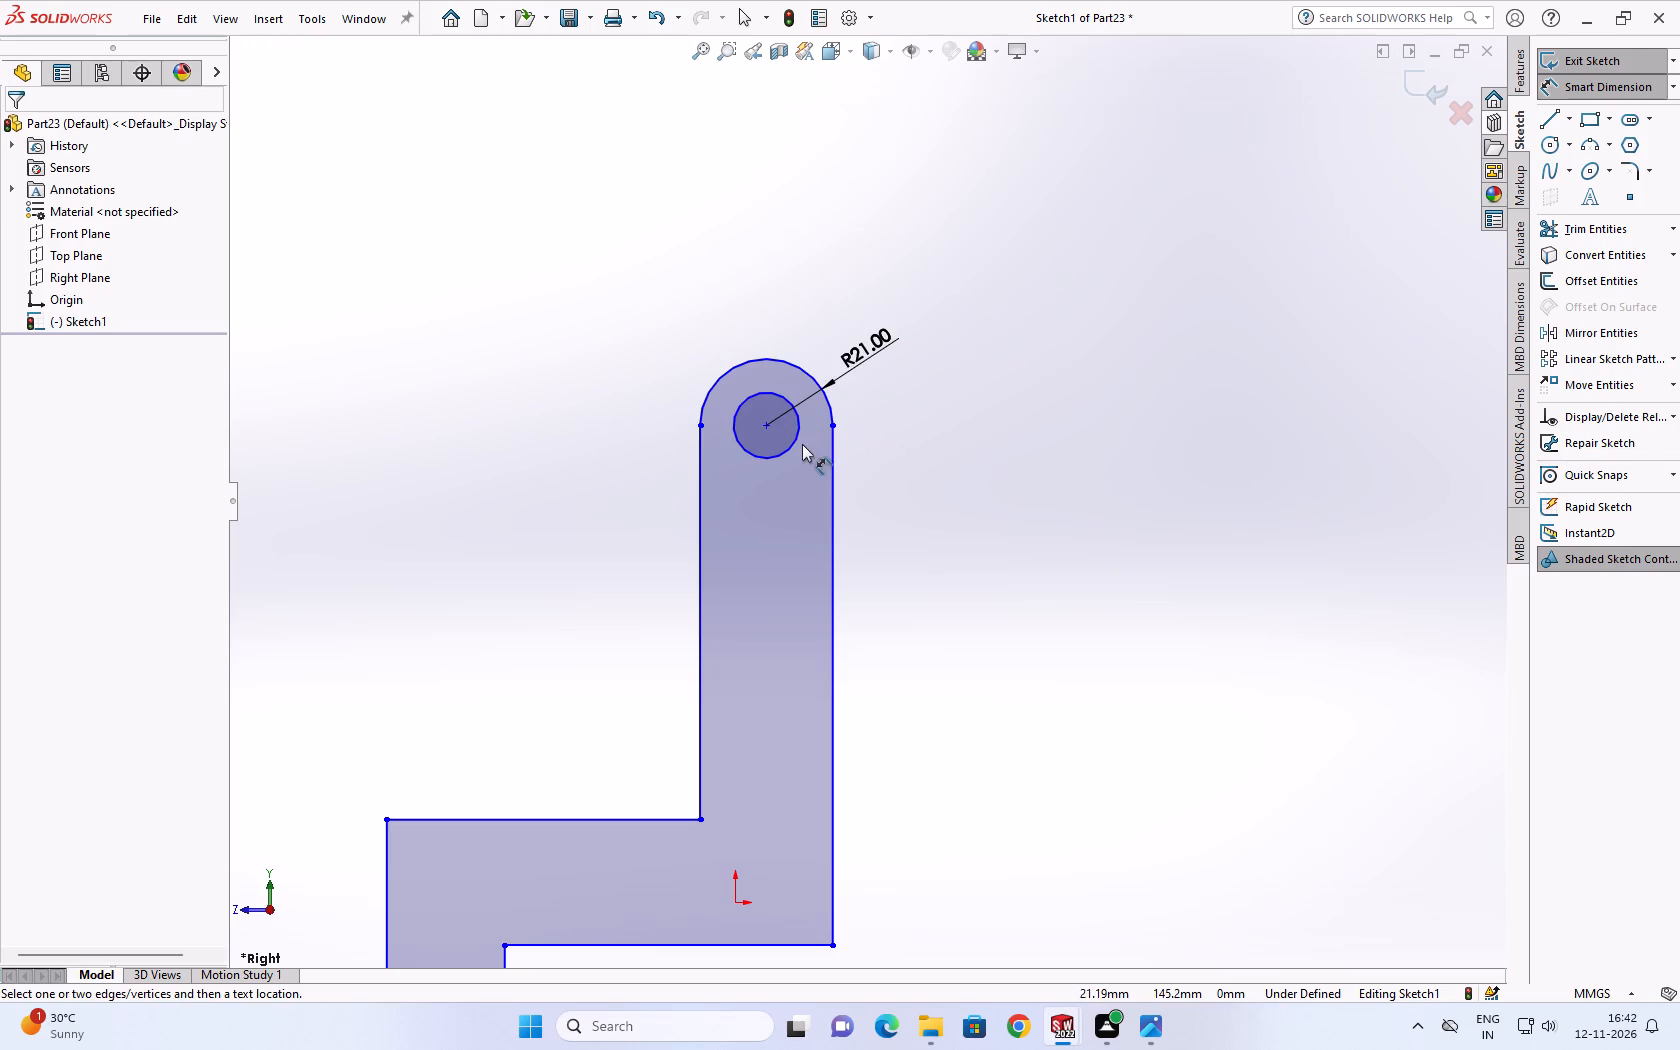
pyautogui.click(793, 445)
pyautogui.click(876, 437)
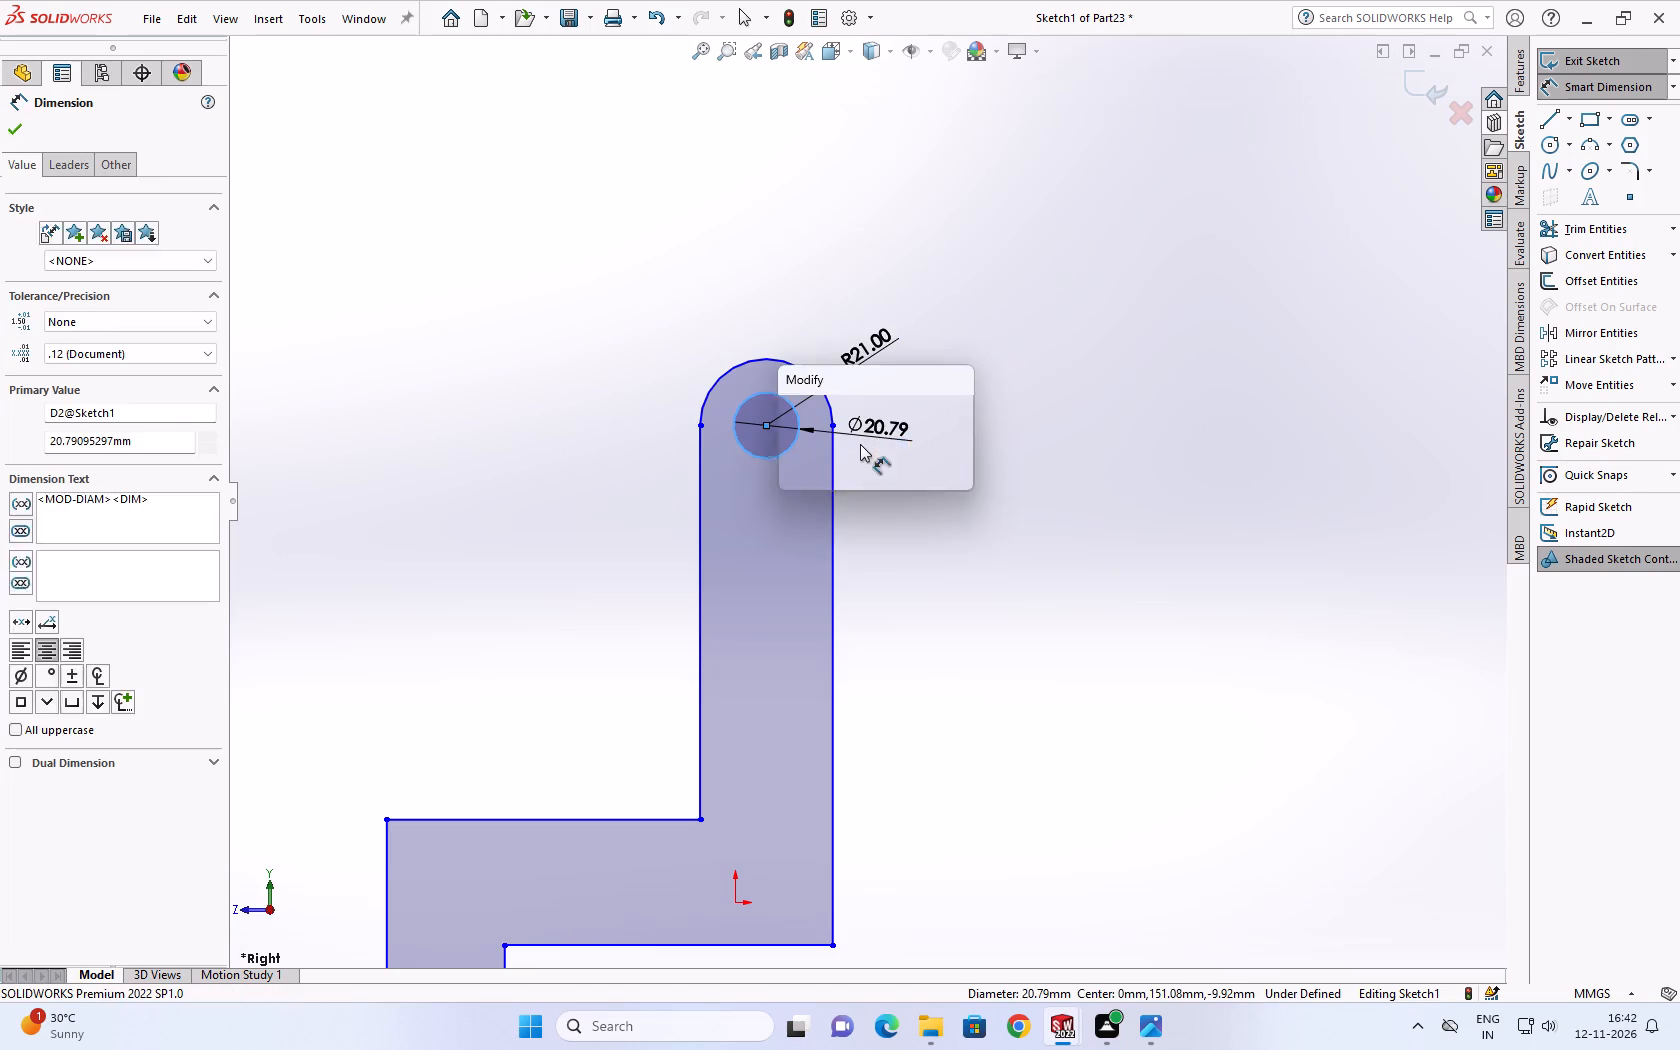
pyautogui.write('21')
pyautogui.press('Return')
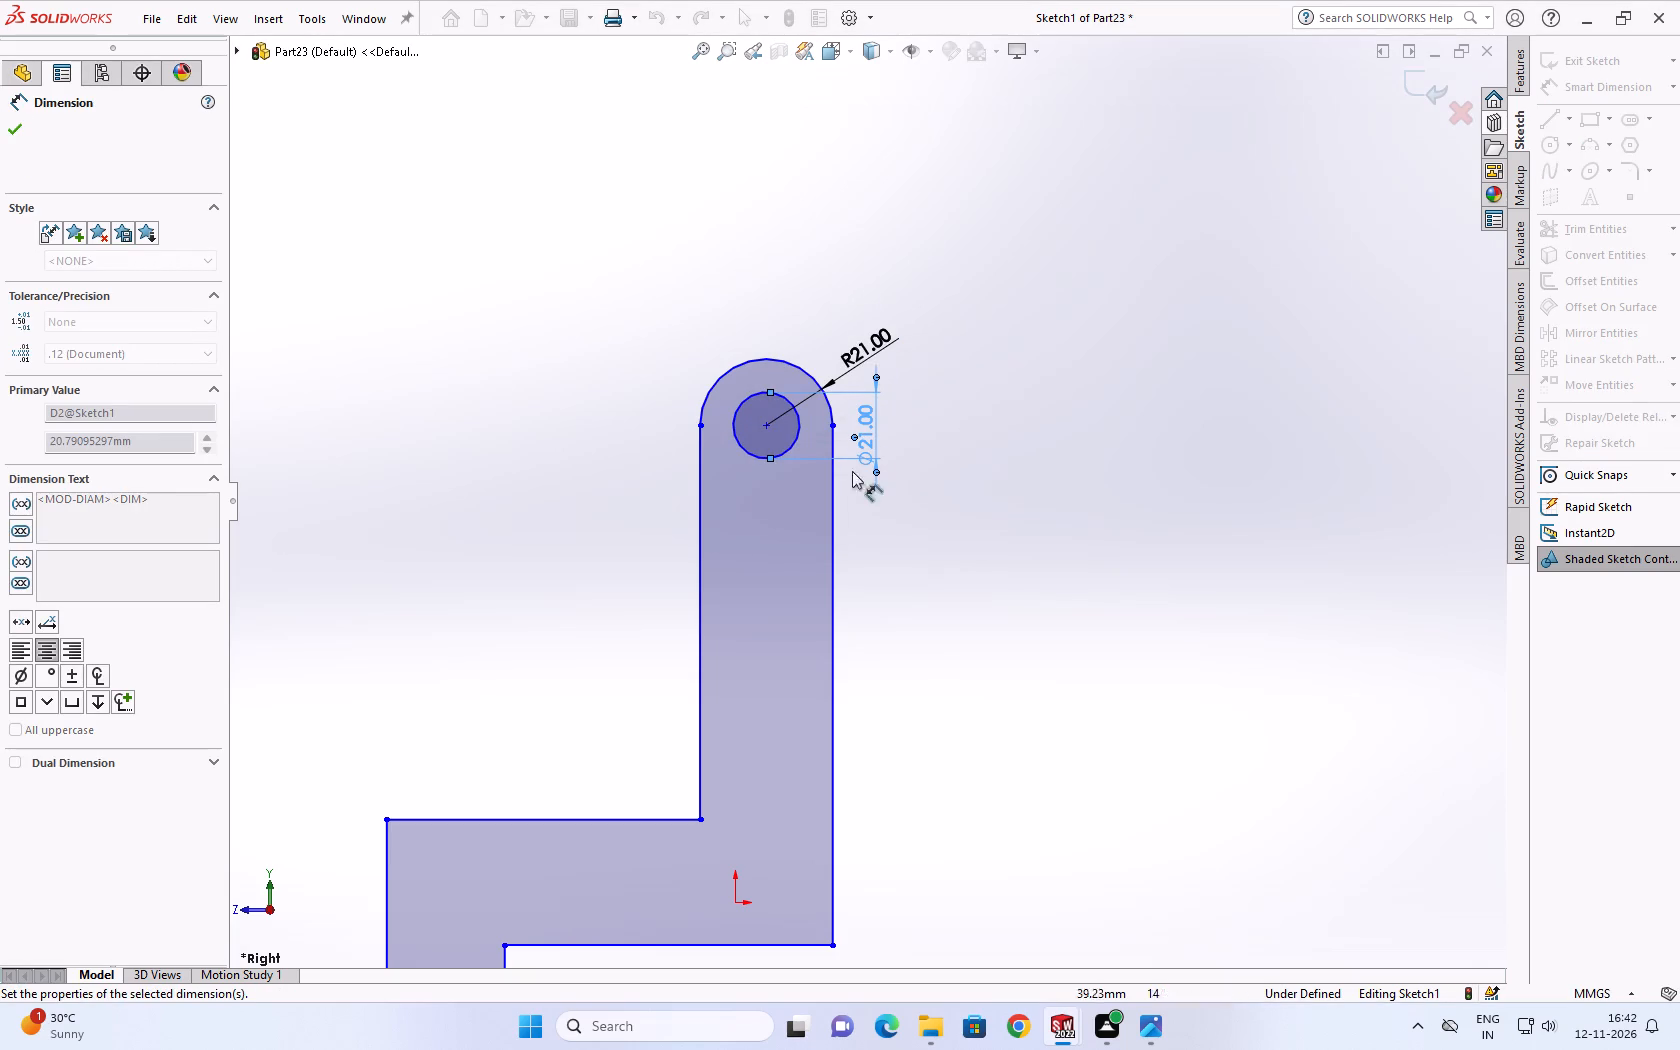
# Dimension the lug's outer vertical line, running down from the arc's end, as 33 mm.
pyautogui.click(829, 509)
pyautogui.click(889, 501)
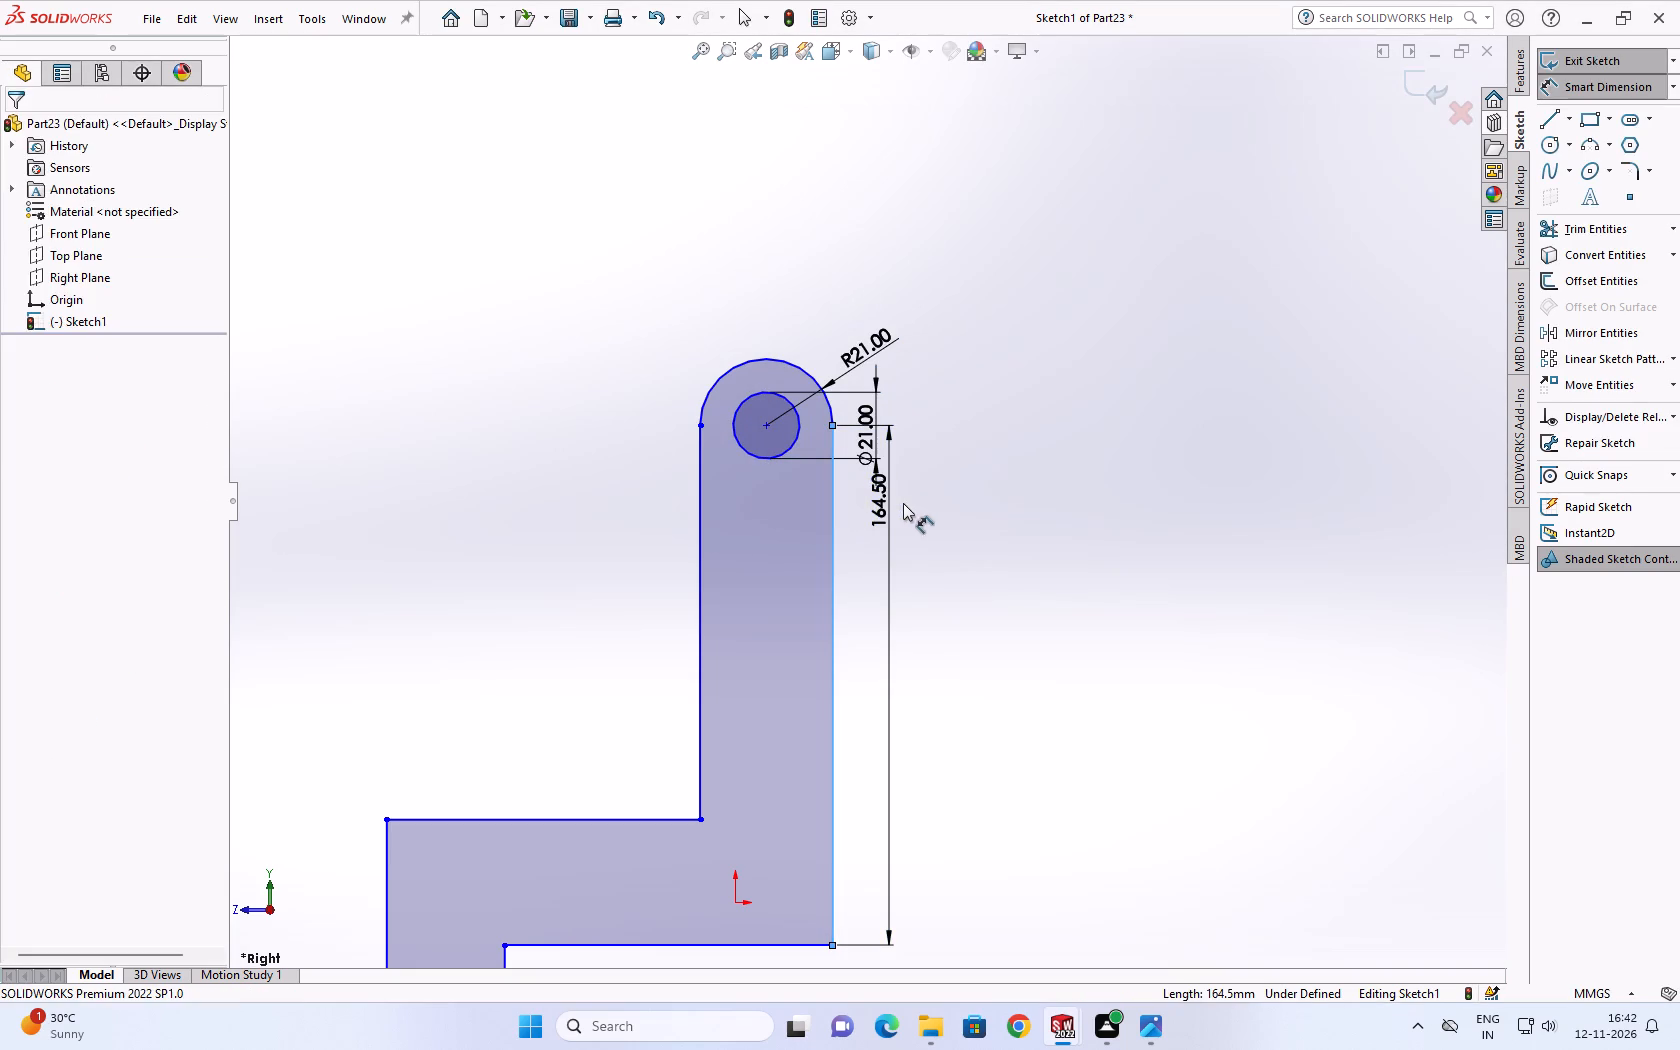
pyautogui.write('33')
pyautogui.press('Return')
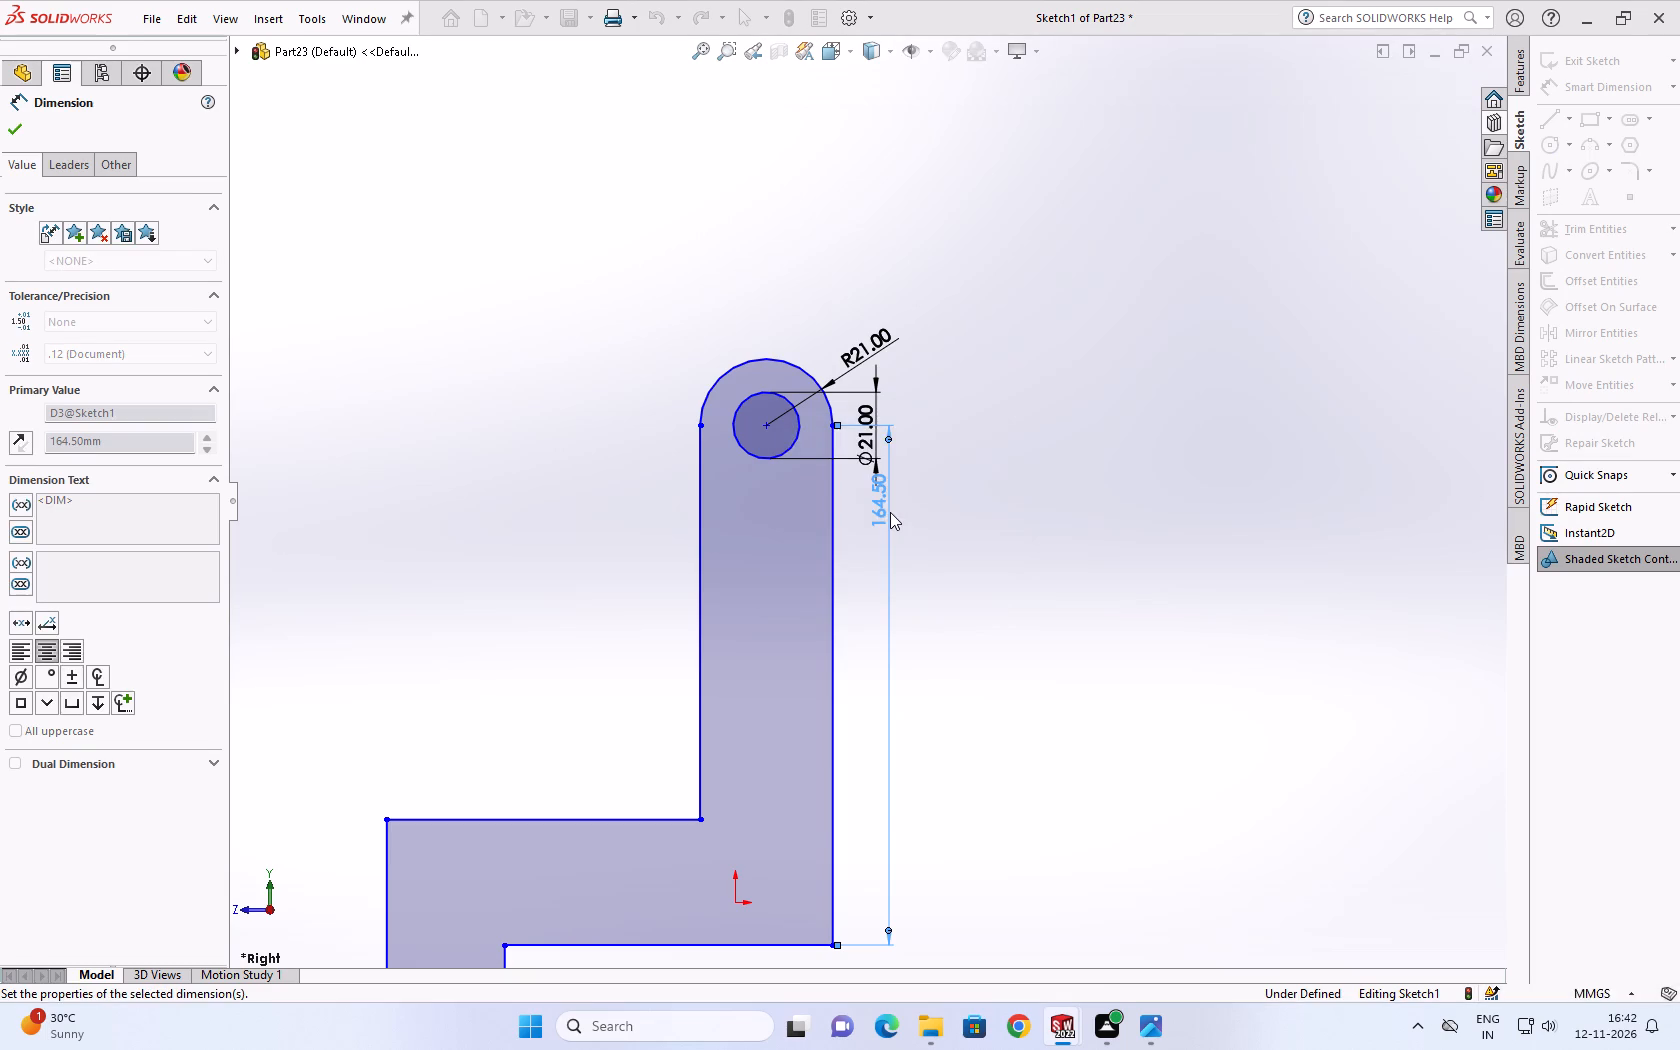
# Move the corner between the upper horizontal line and the lug's short vertical line below the arc, about 2 mm above the origin.
pyautogui.scroll(1, 756, 796)
pyautogui.scroll(-7, 746, 808)
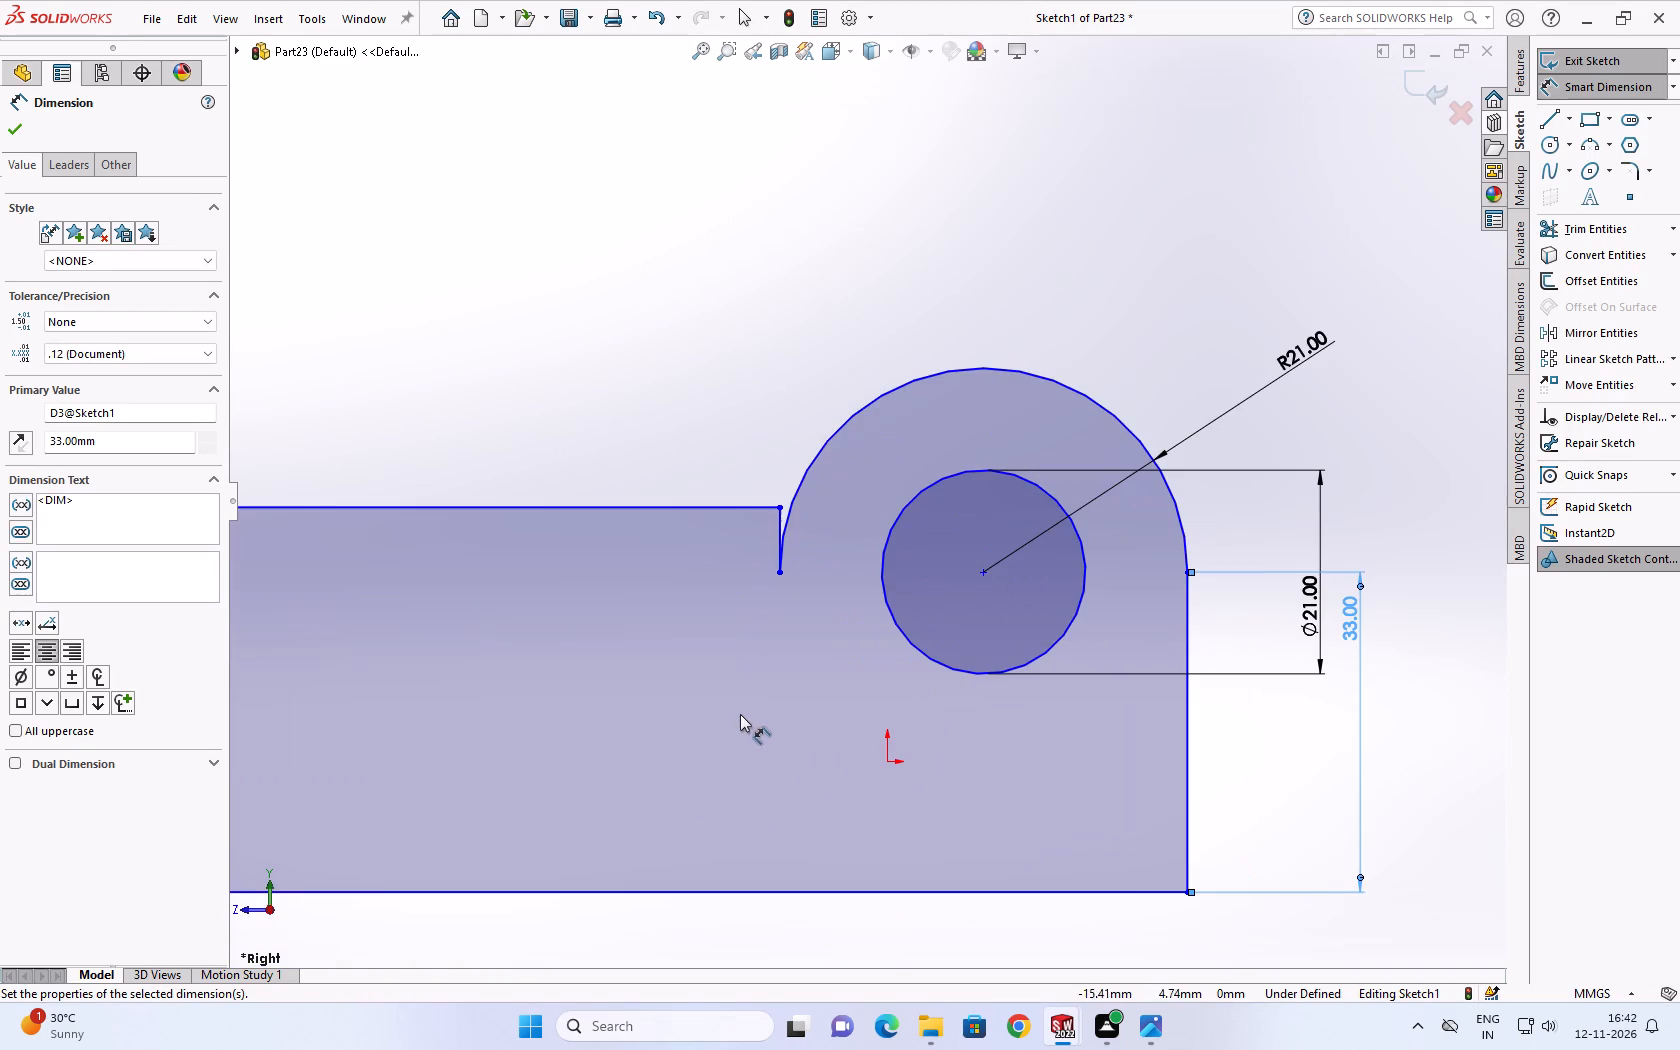
pyautogui.press('Escape')
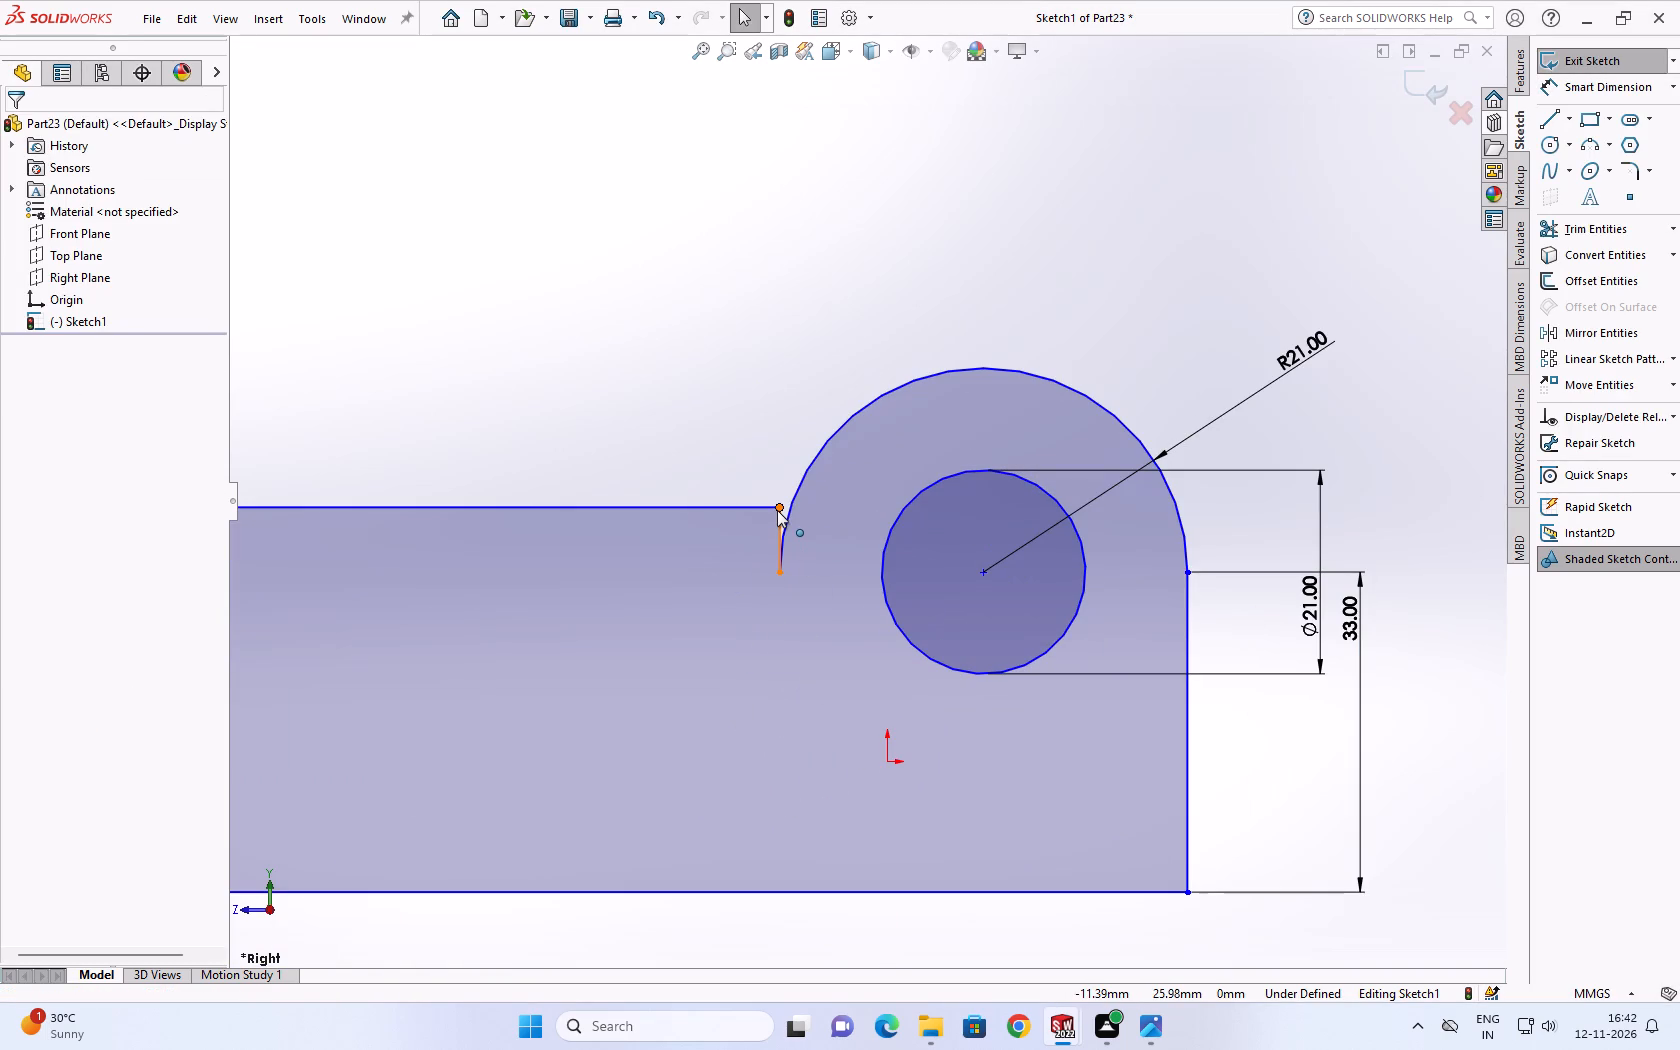
pyautogui.moveTo(777, 509); pyautogui.dragTo(766, 699)
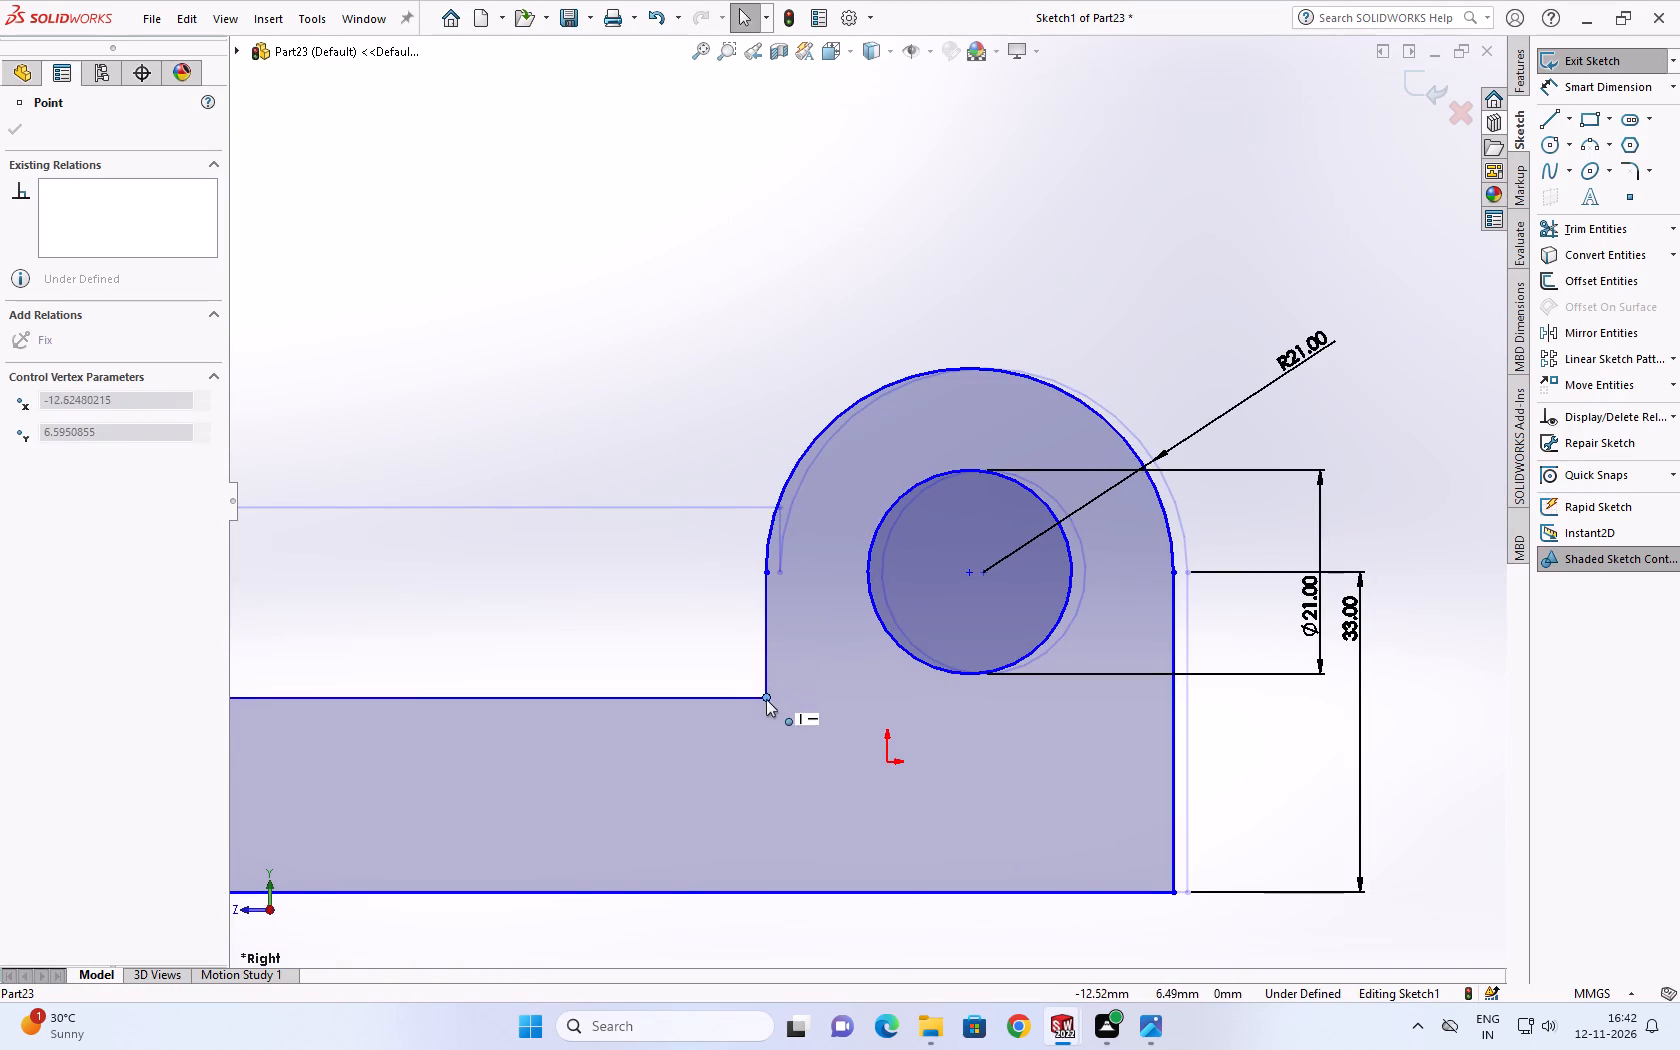
pyautogui.moveTo(766, 699); pyautogui.dragTo(776, 742)
# Examine the side view in the Practice Problem 4.18 reference drawing for the lug, the plate thickness and the origin location.
pyautogui.scroll(7, 789, 746)
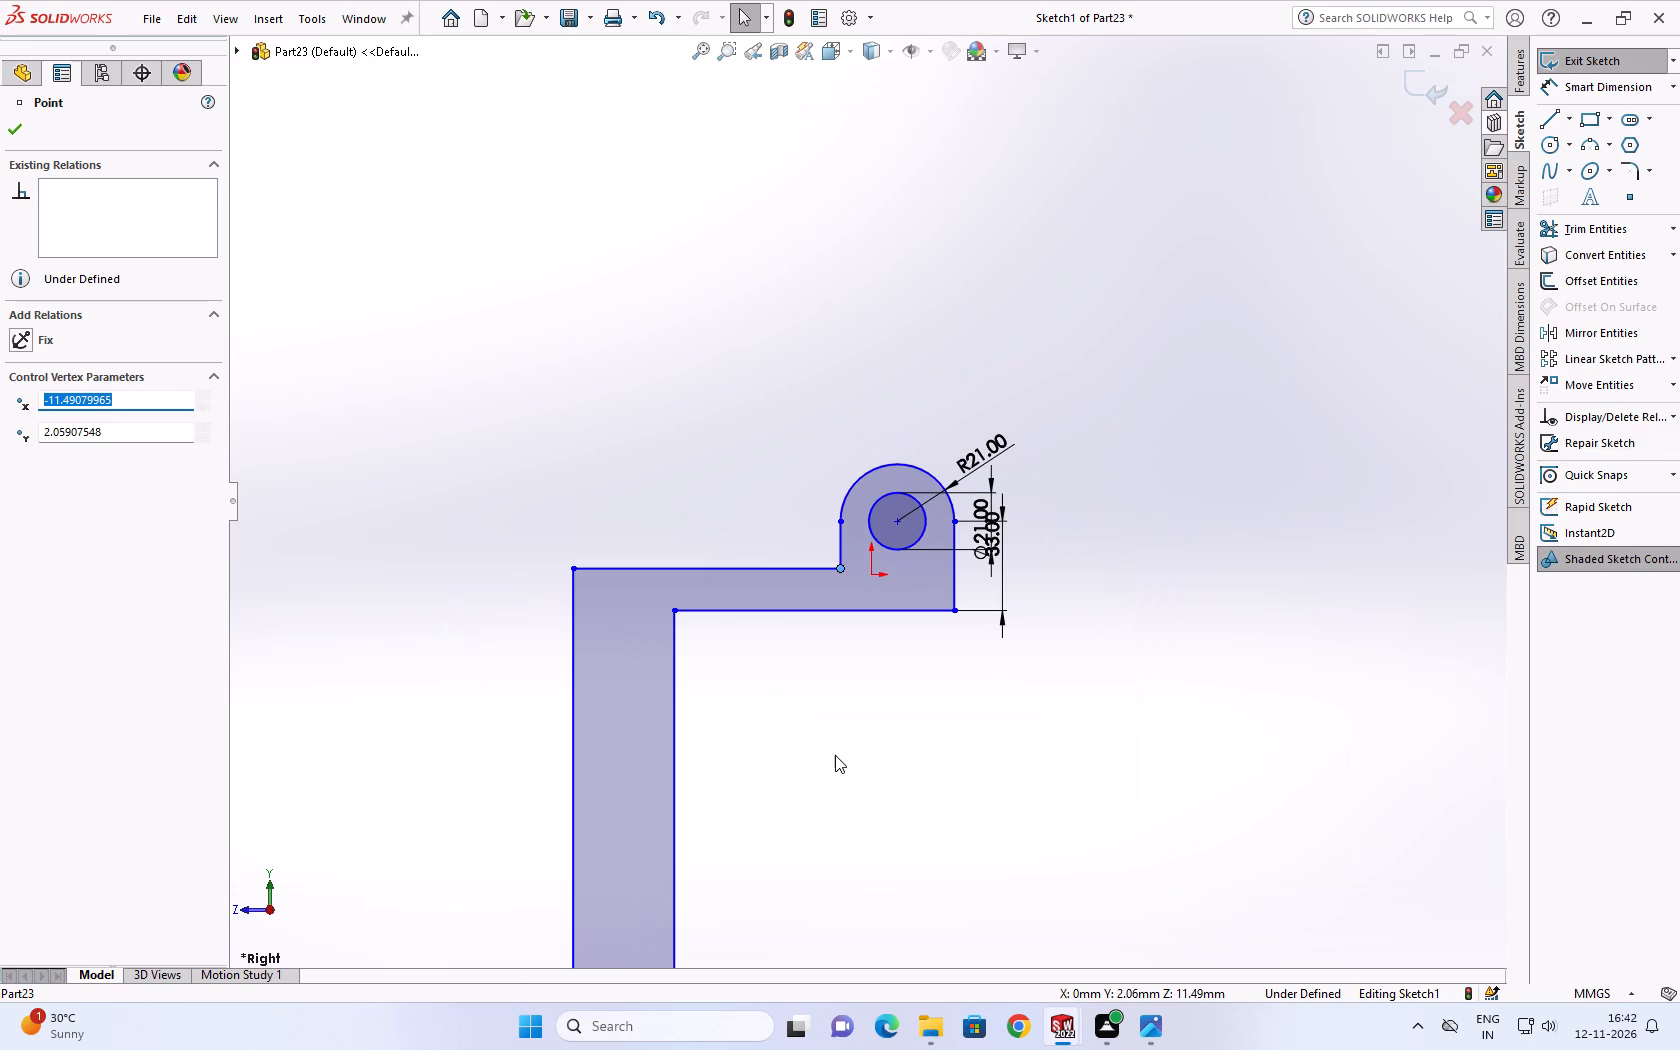
pyautogui.click(1152, 1027)
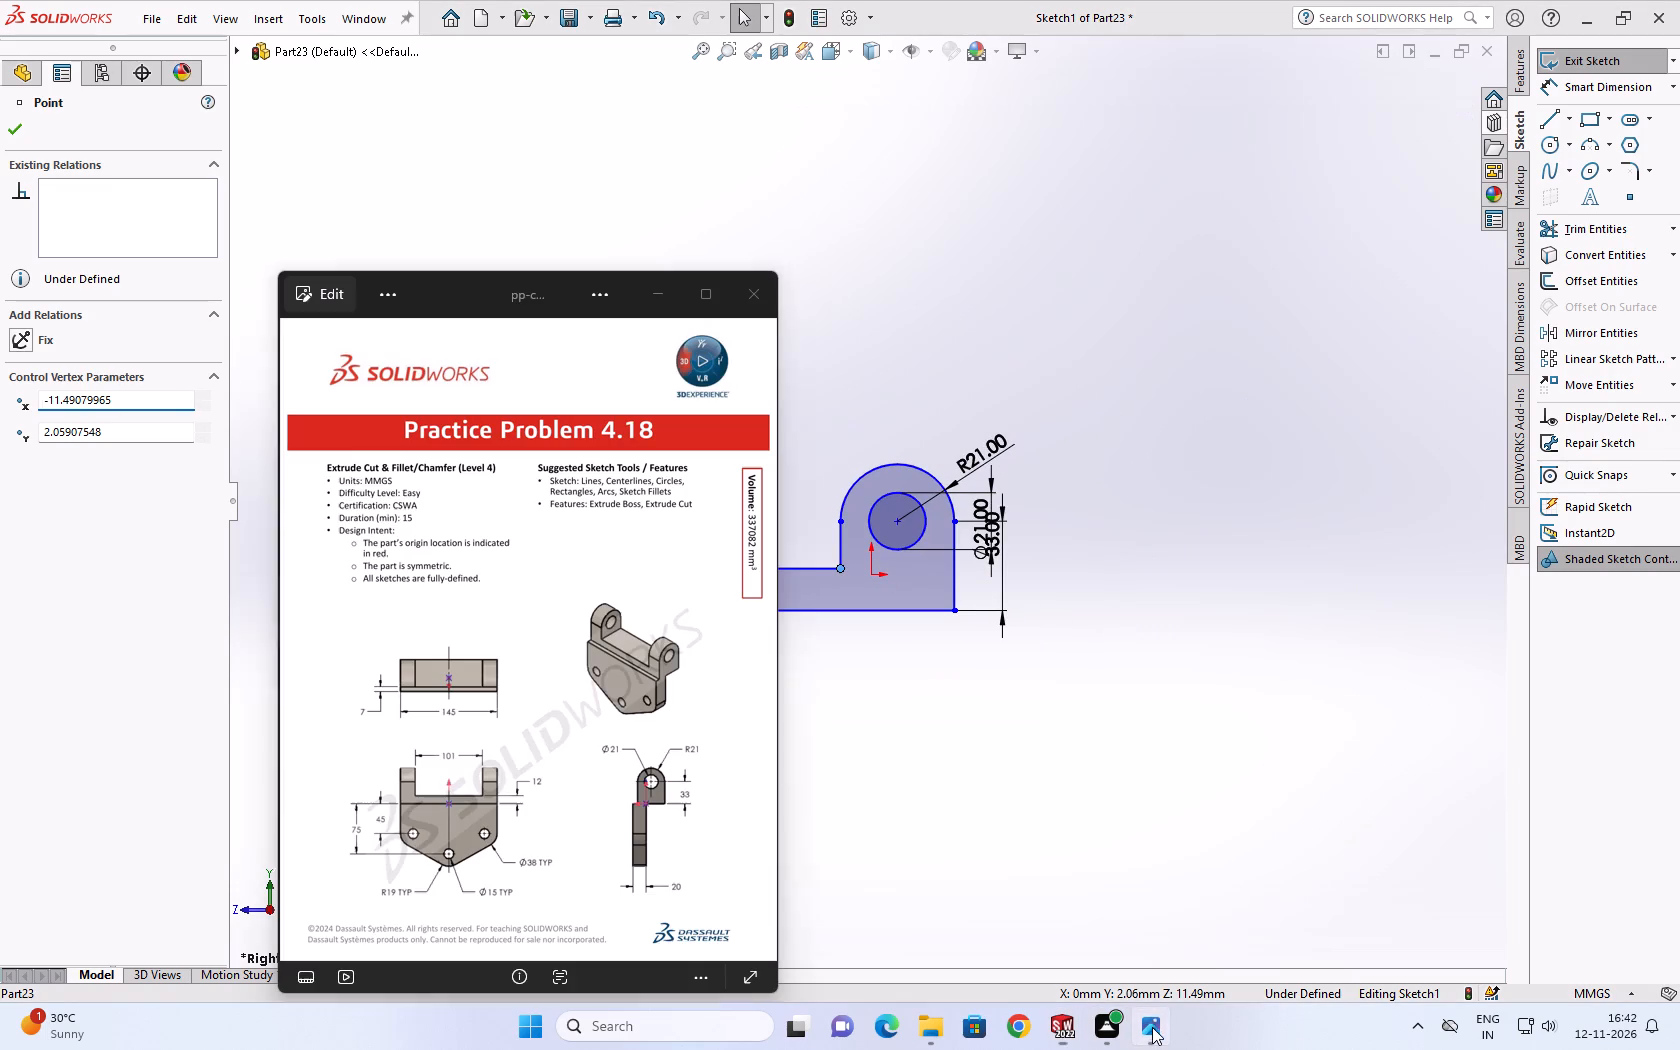
pyautogui.scroll(-3, 664, 828)
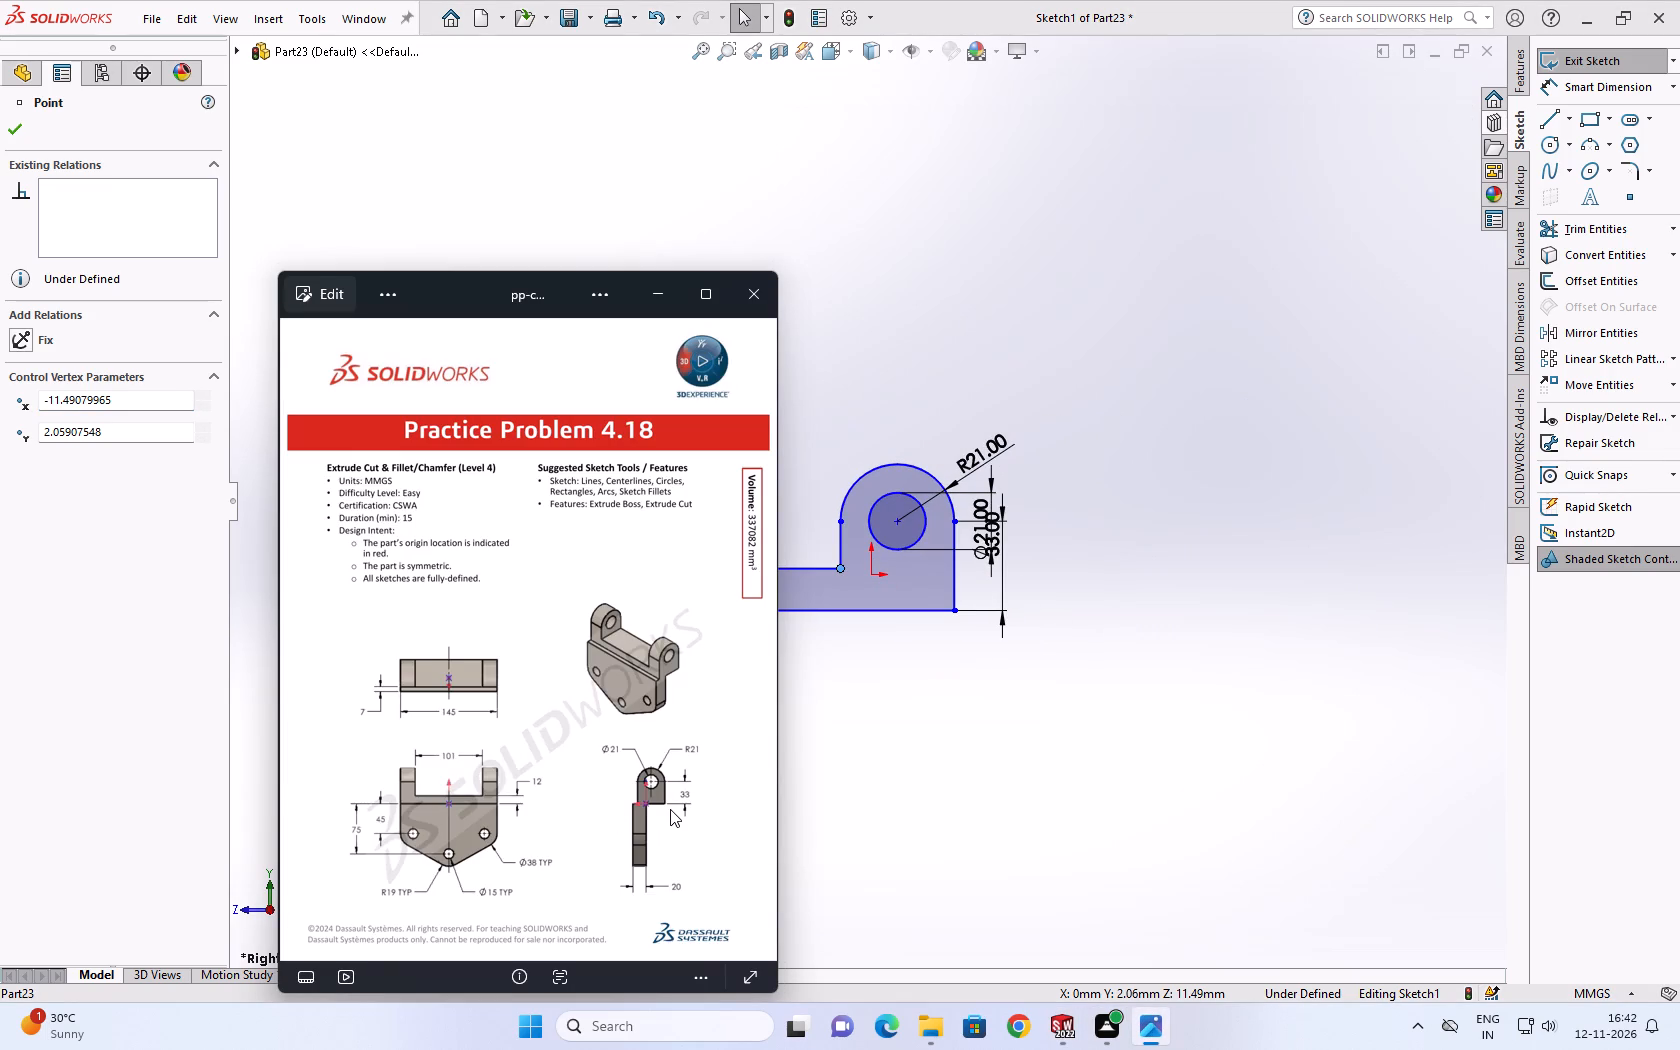
pyautogui.scroll(-3, 634, 823)
pyautogui.press('Escape')
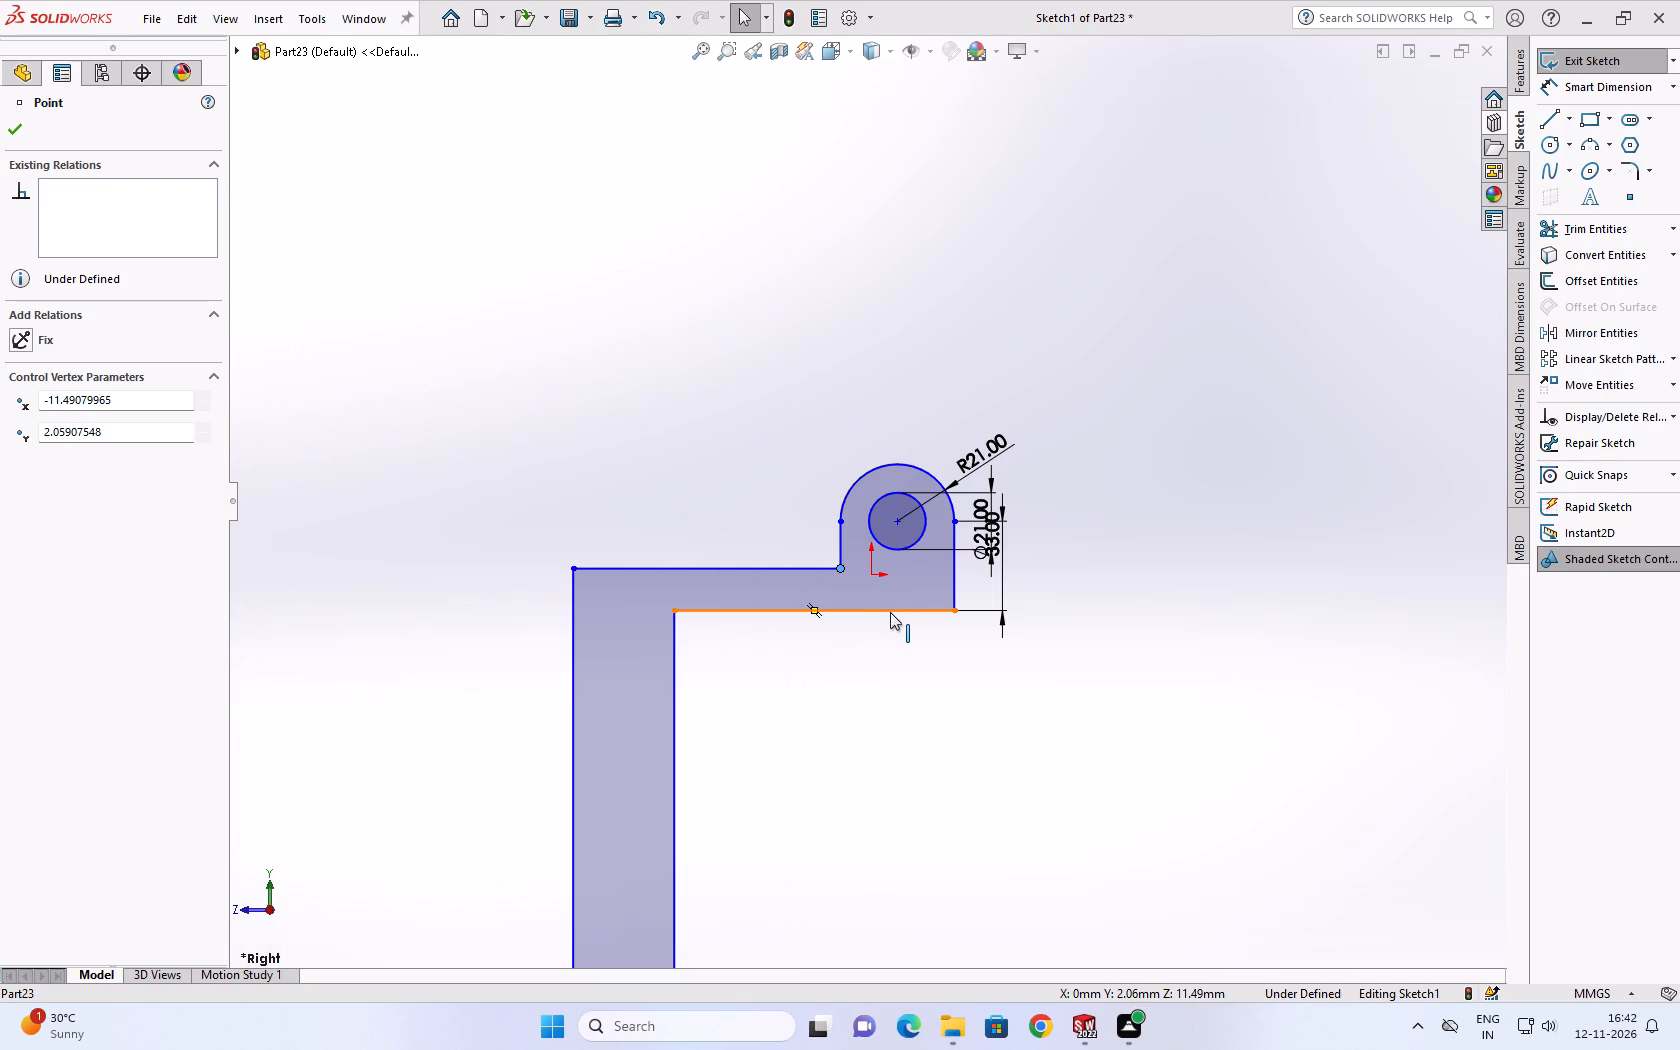
# Add a Coincident relation between the lower horizontal line under the lug and the origin.
pyautogui.click(890, 612)
pyautogui.click(873, 574)
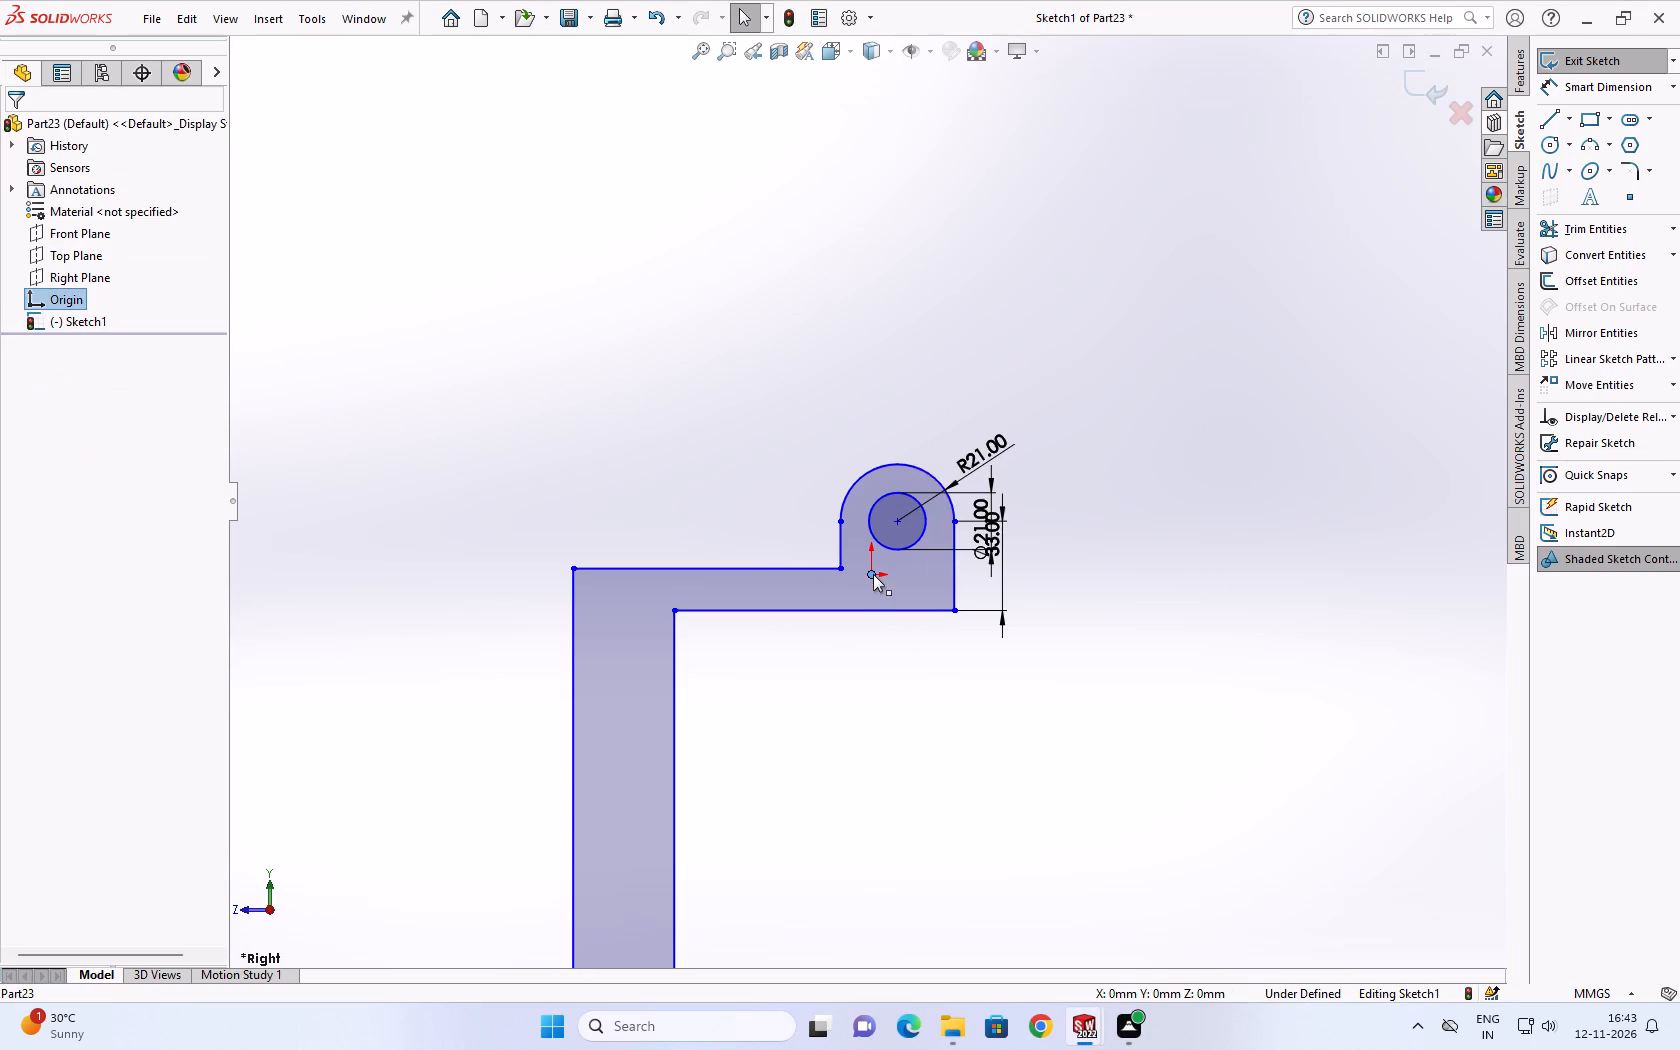
pyautogui.keyDown('ctrl'); pyautogui.click(918, 612); pyautogui.keyUp('ctrl')
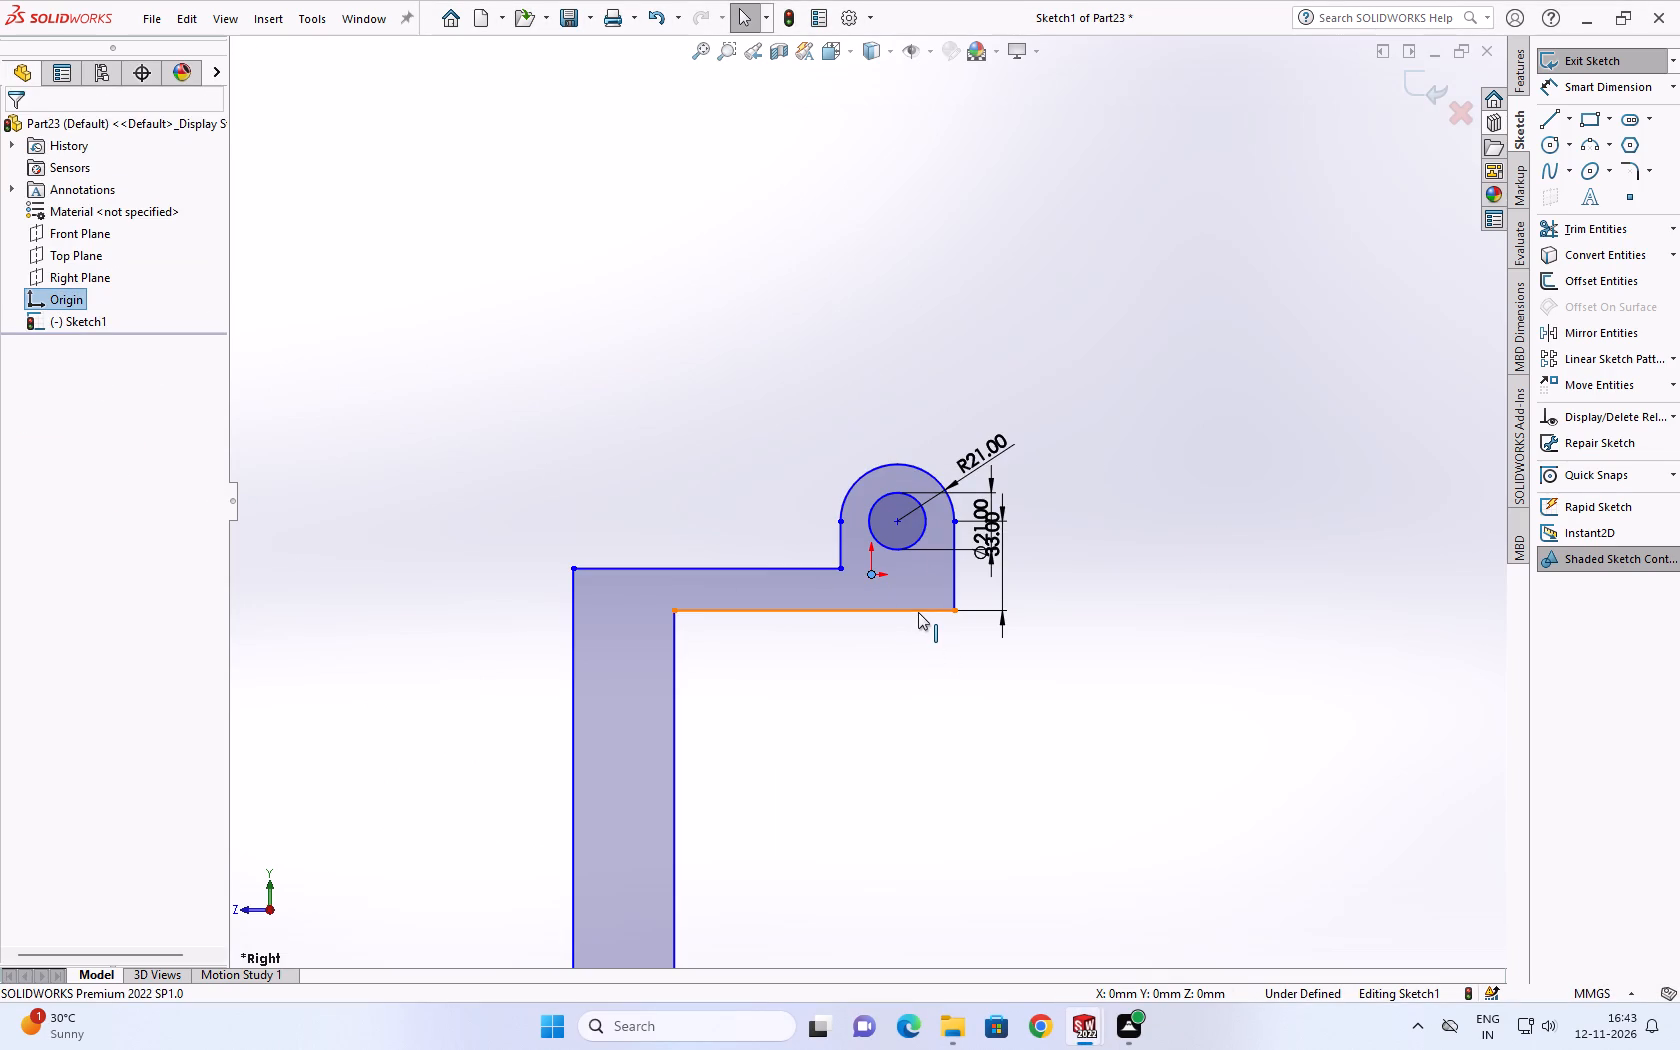
pyautogui.click(27, 472)
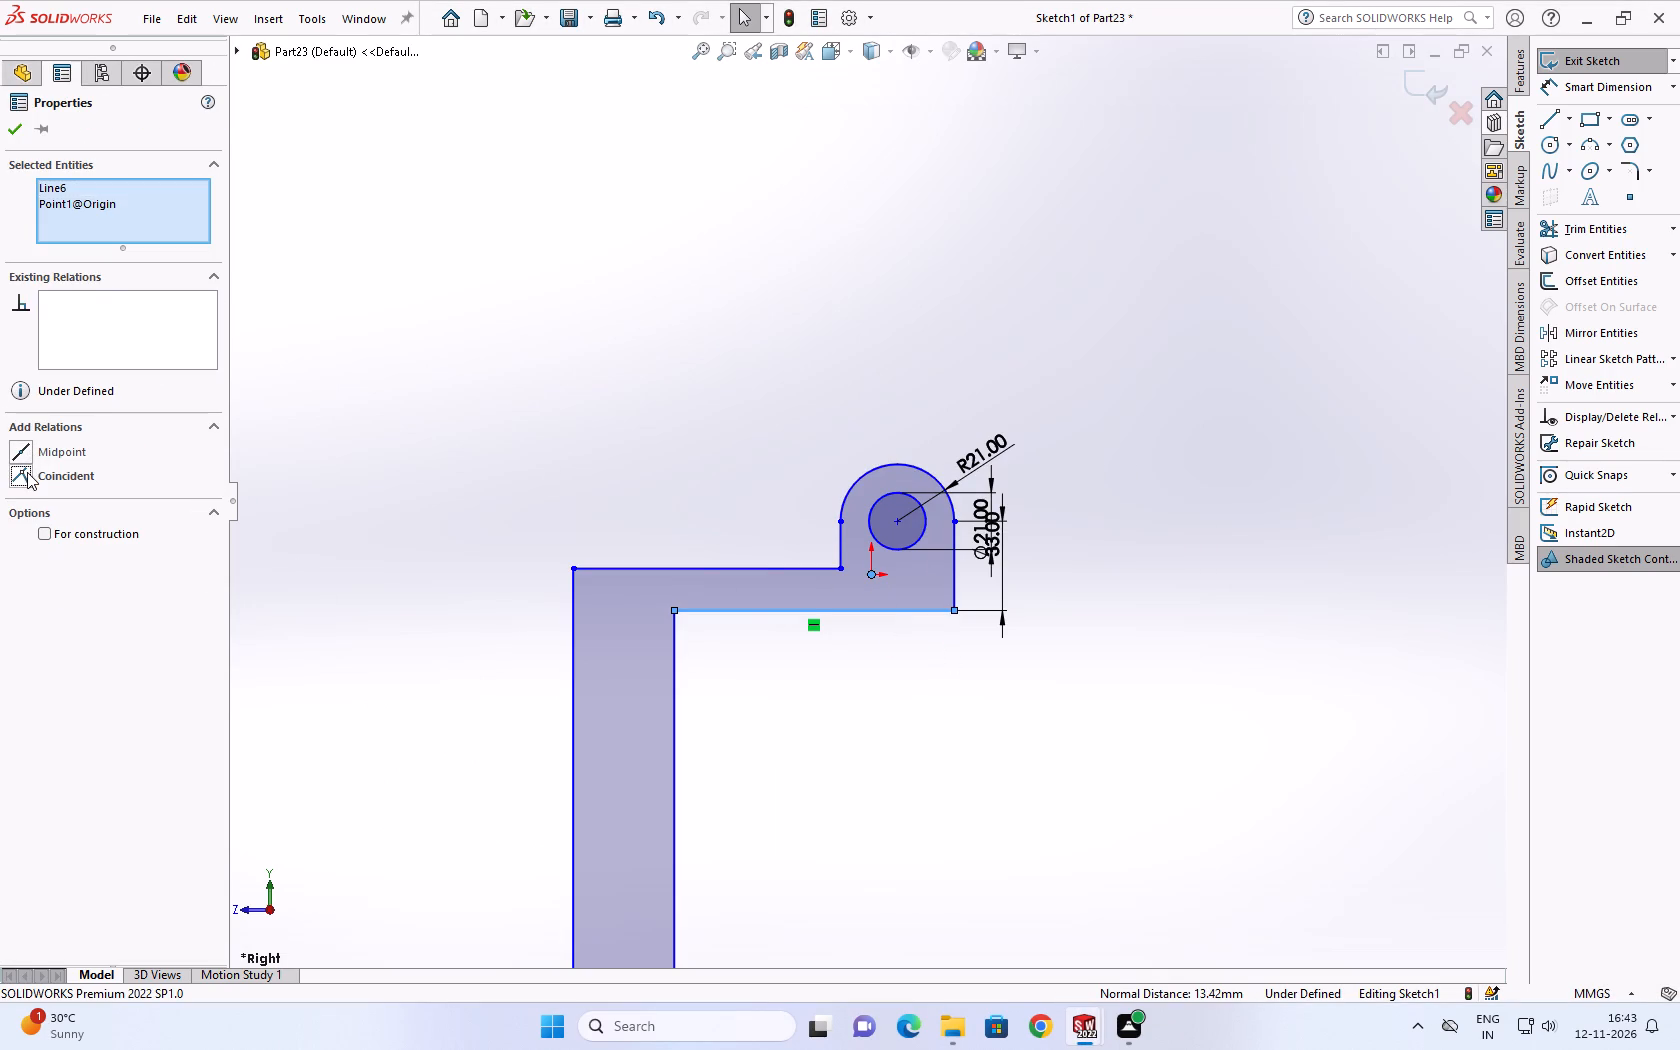
pyautogui.click(16, 138)
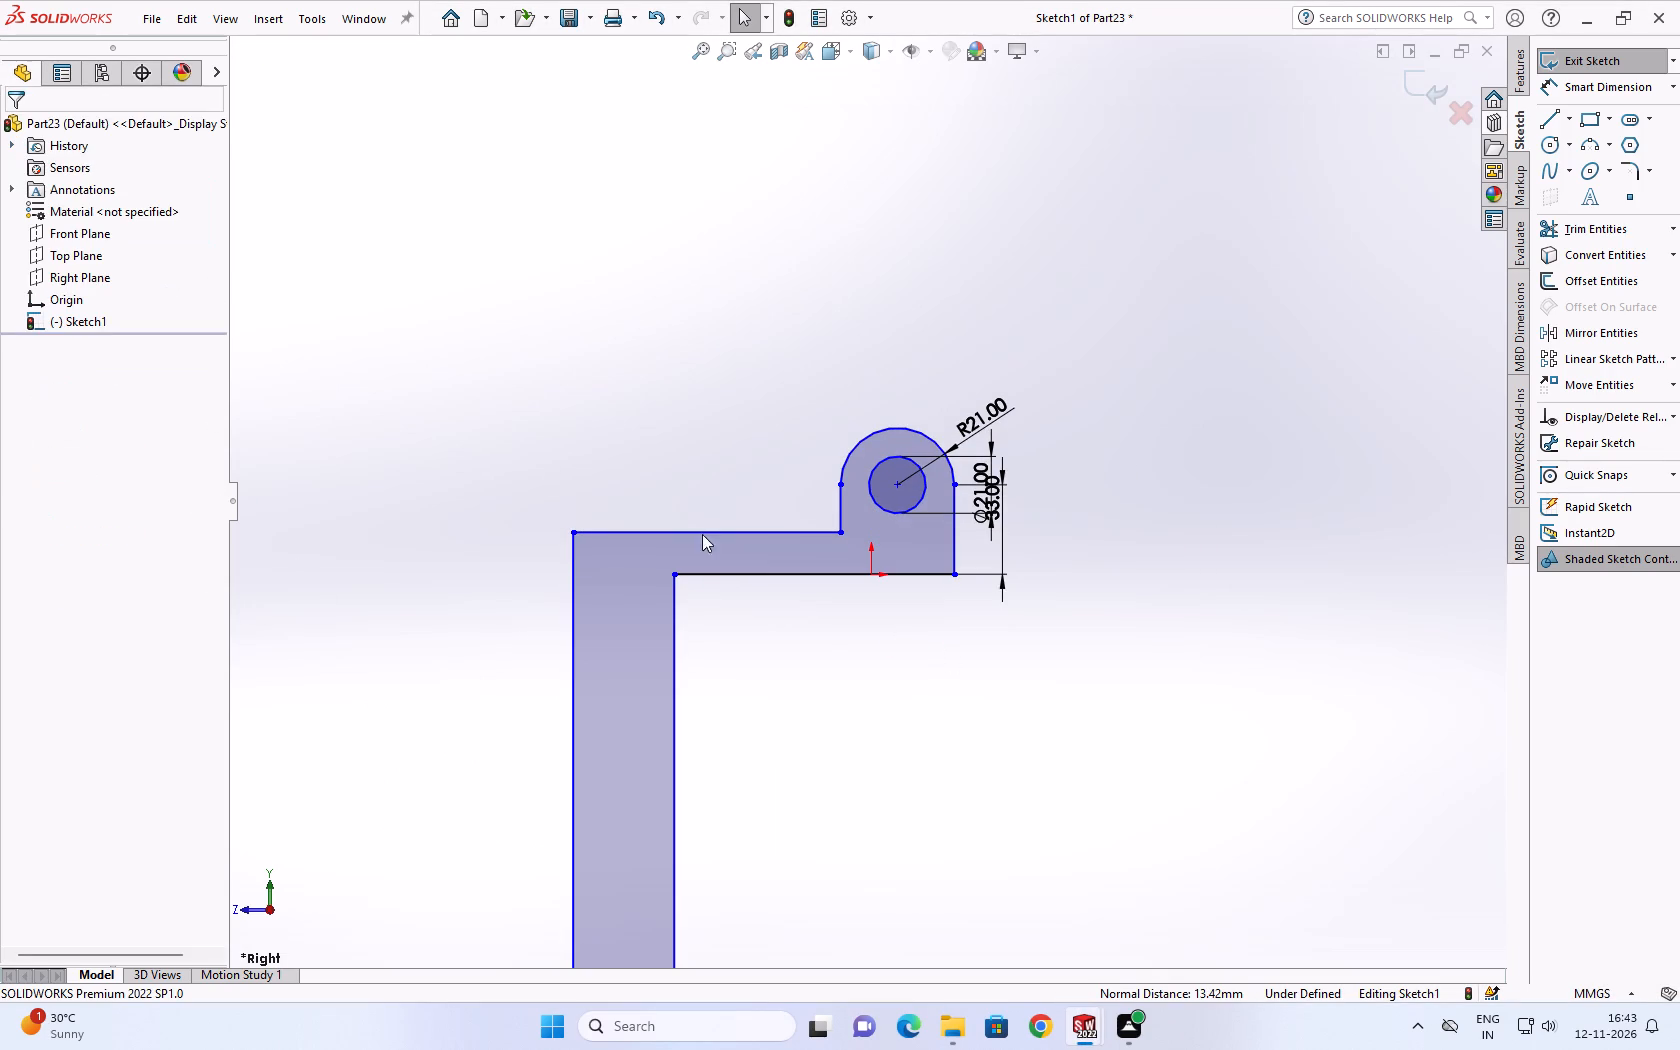
# Move the inner corner, where the lower horizontal line meets the leg's inner vertical line, onto the origin so they are coincident.
pyautogui.click(663, 571)
pyautogui.click(594, 414)
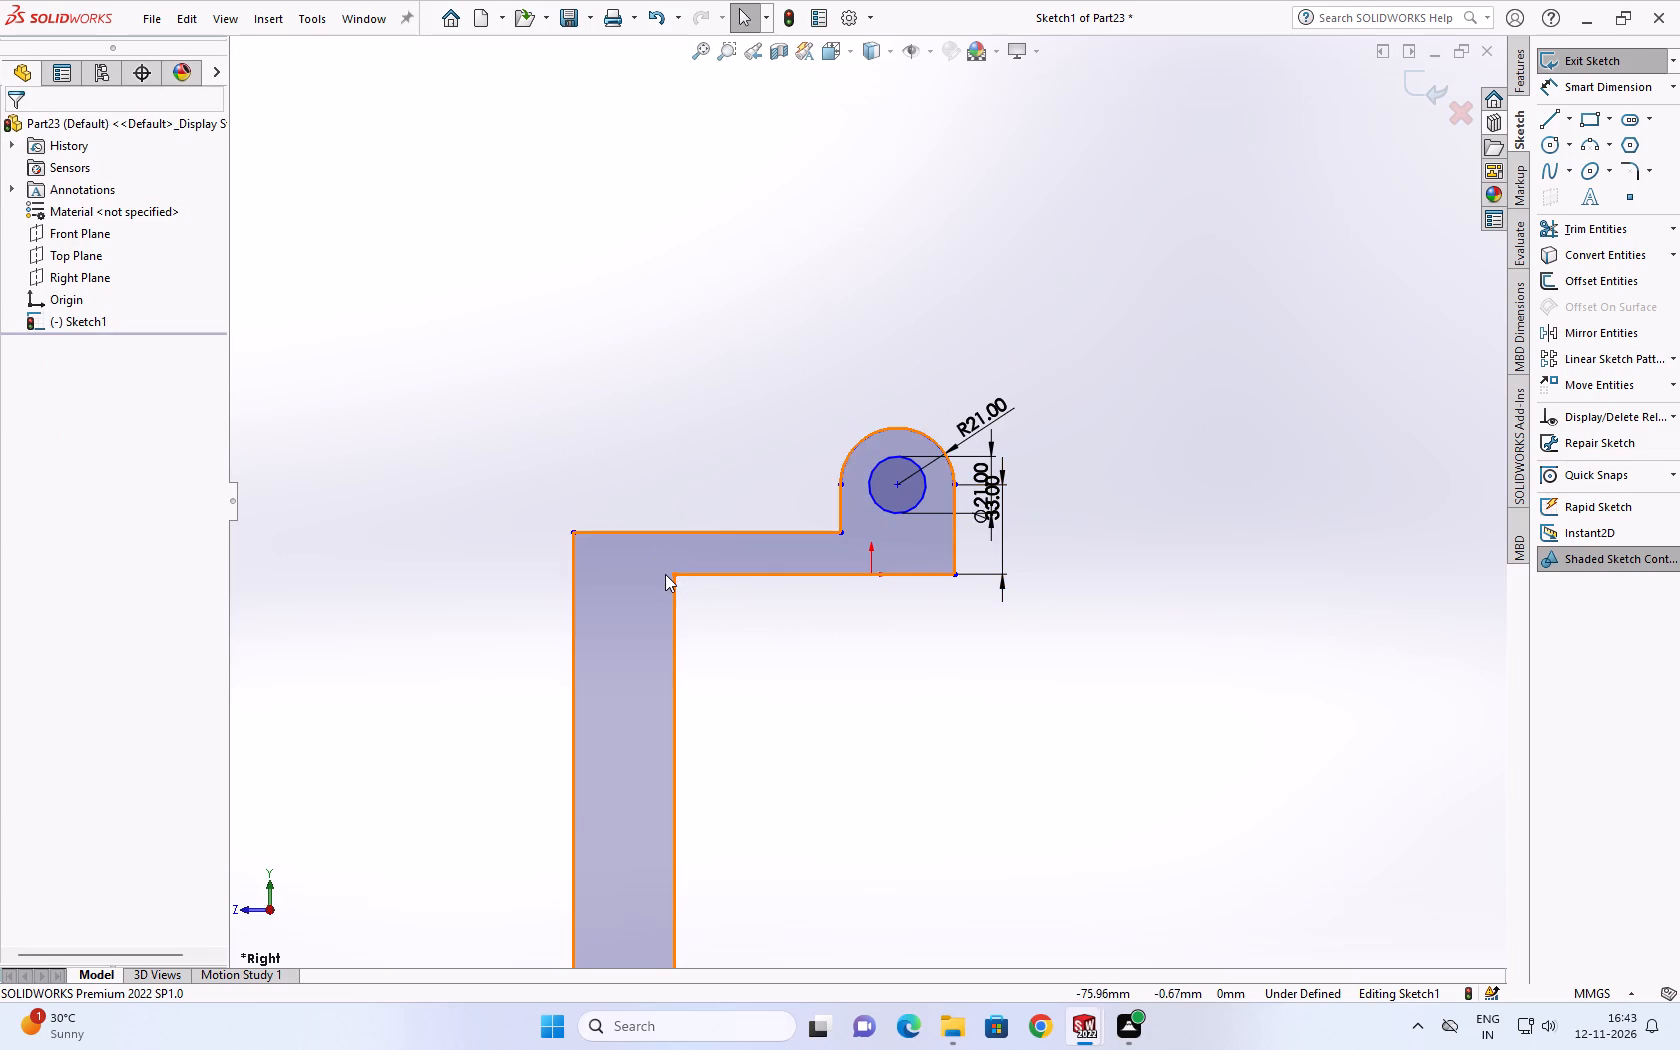
pyautogui.moveTo(673, 575); pyautogui.dragTo(877, 599)
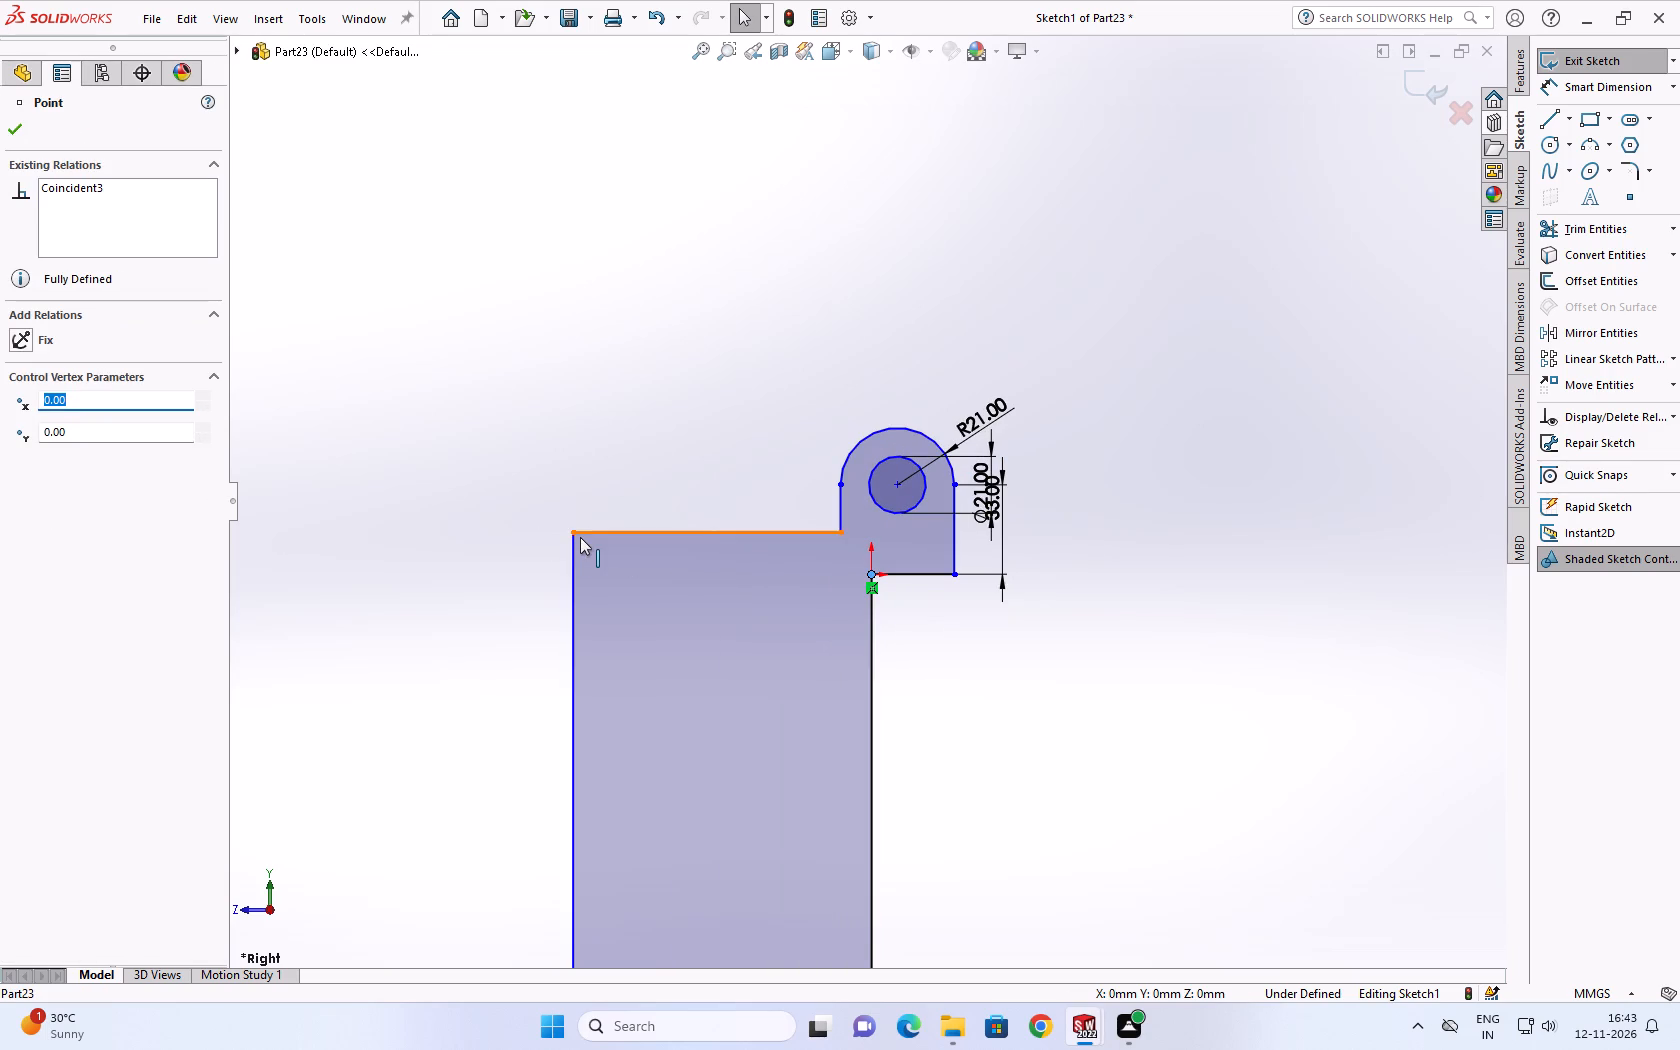
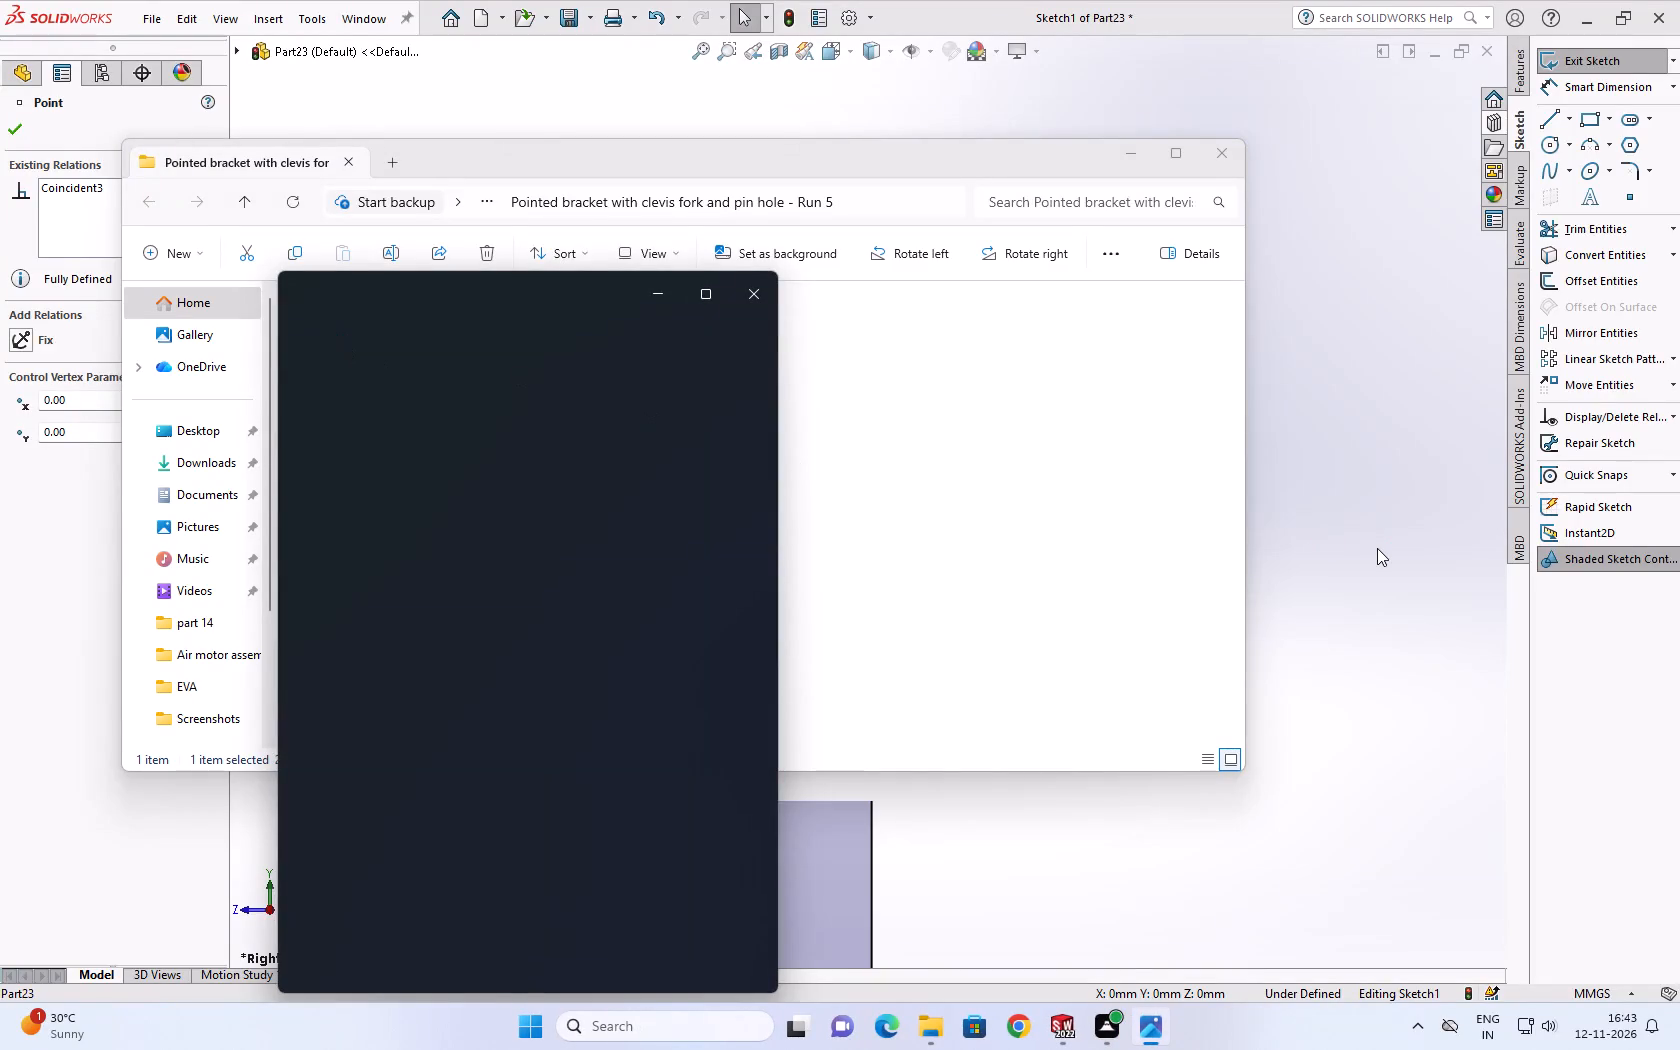
# Examine the side view in the Practice Problem 4.18 reference drawing, focusing on the lug, the plate and the origin location.
pyautogui.click(1377, 548)
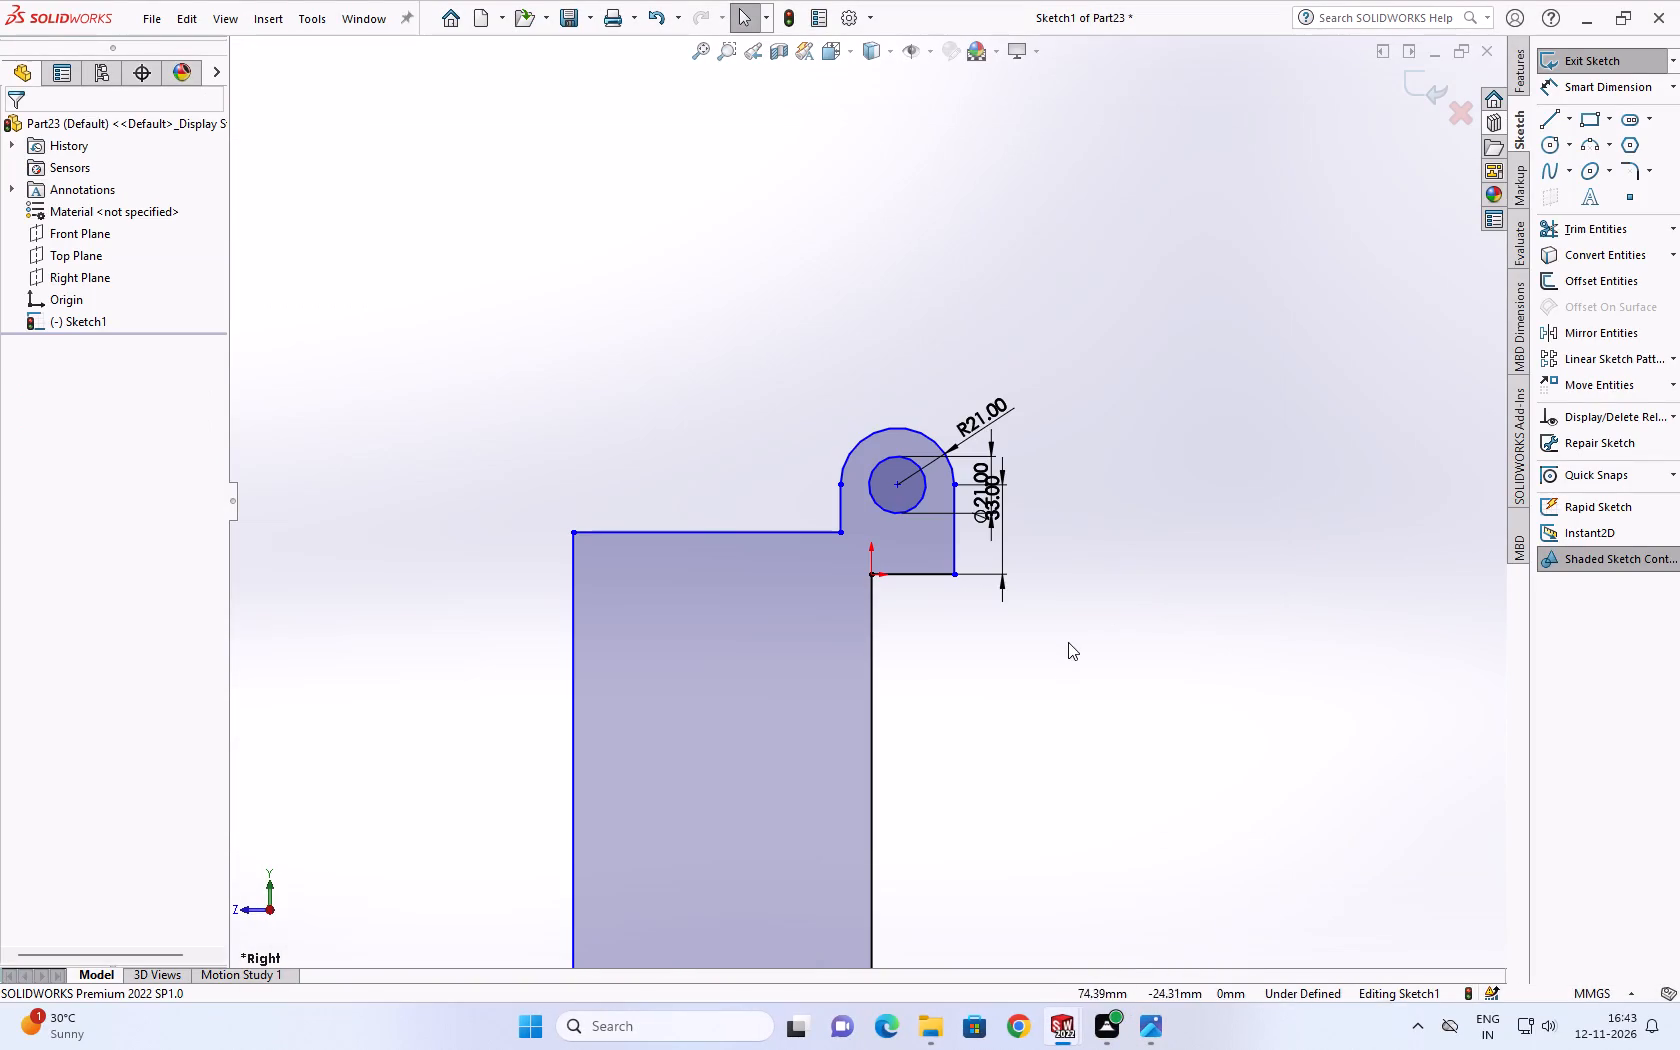
pyautogui.click(1164, 1033)
pyautogui.scroll(2, 571, 761)
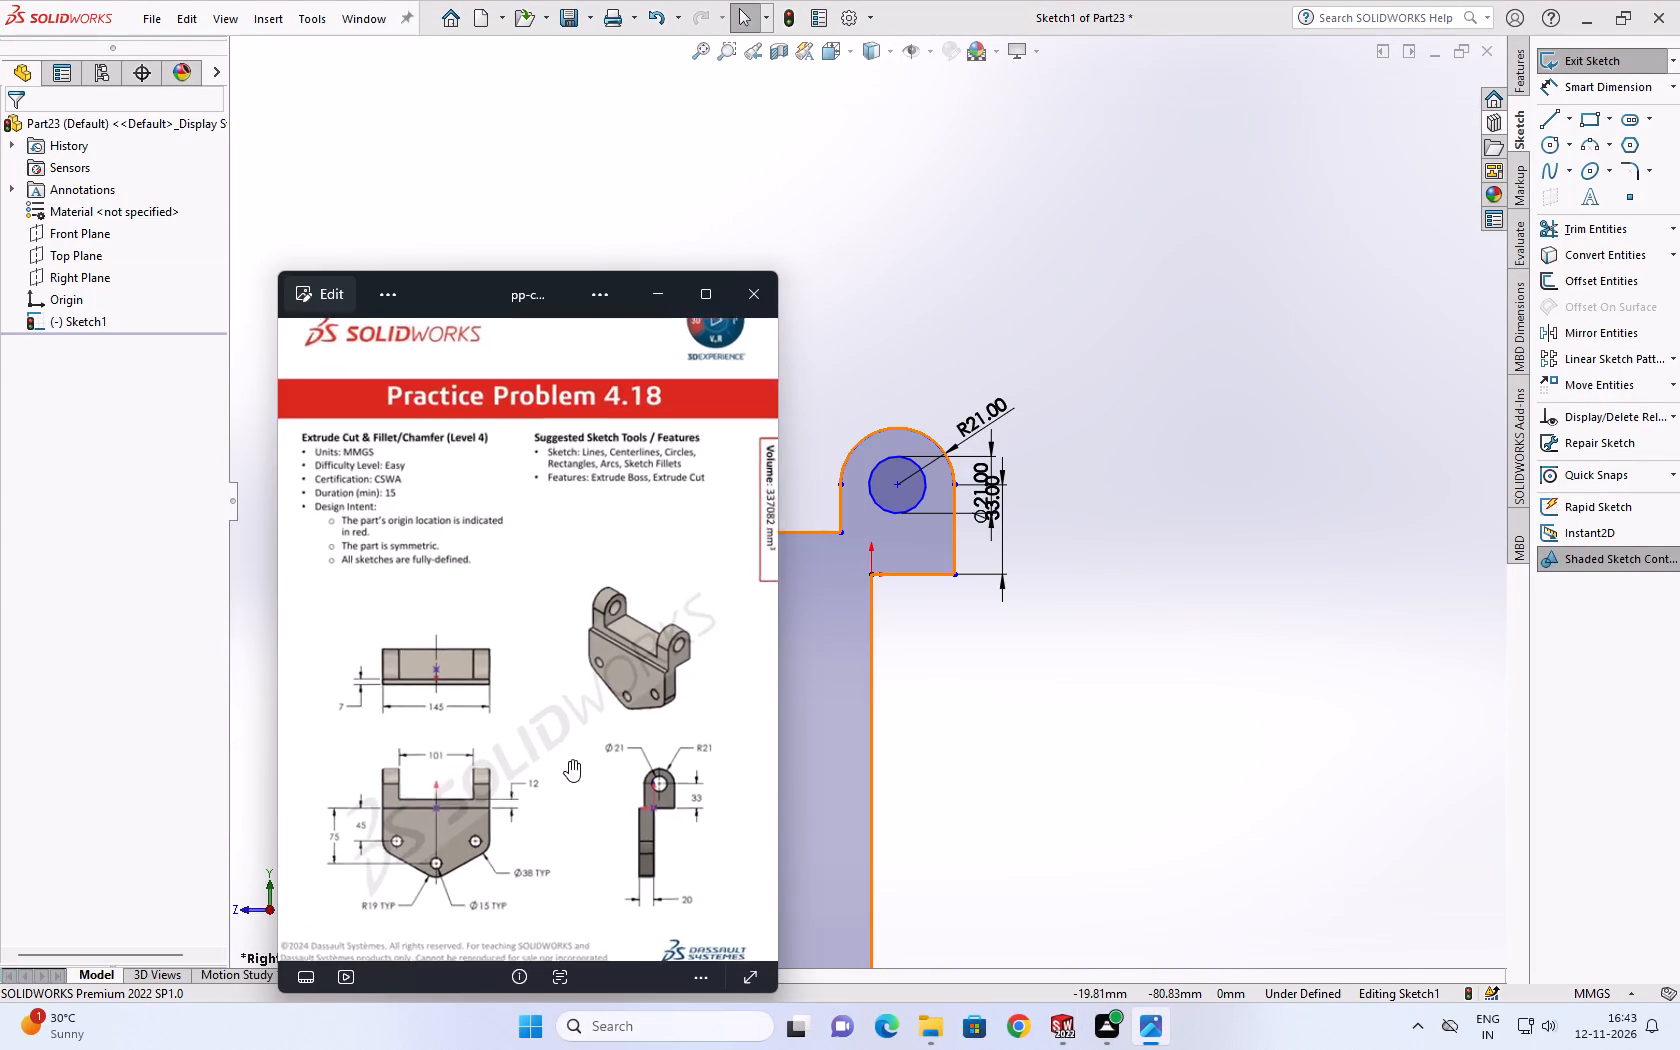
pyautogui.scroll(7, 626, 840)
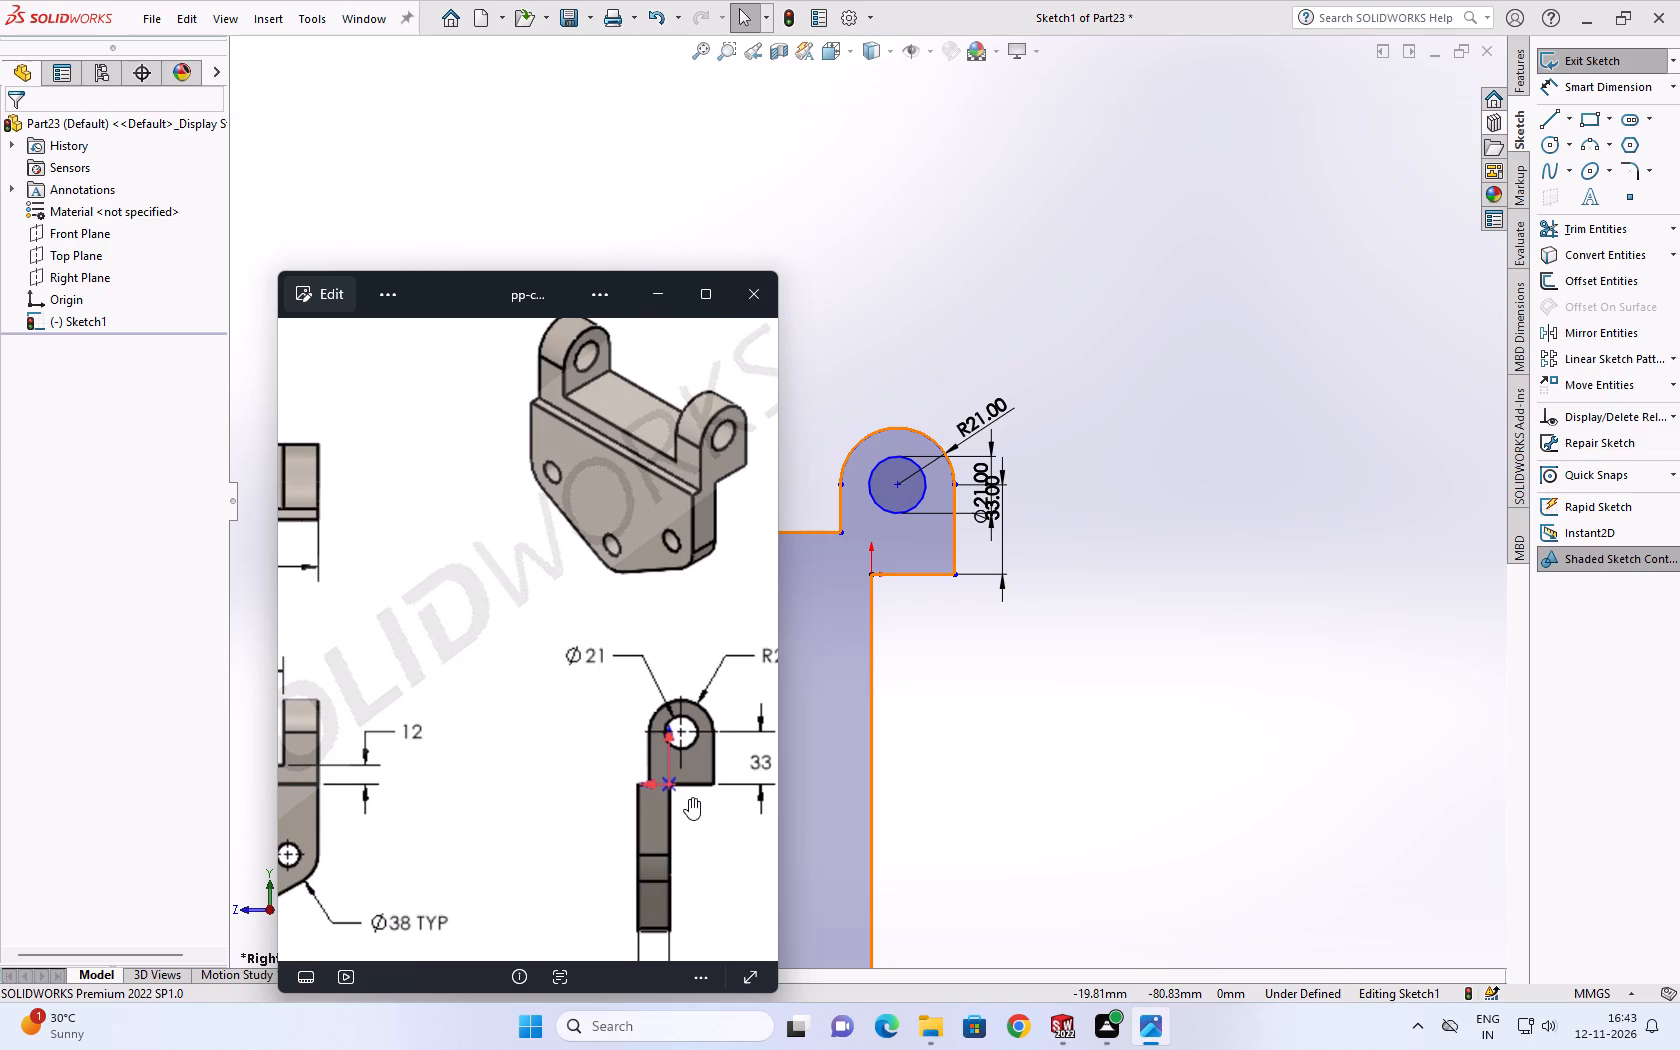
pyautogui.scroll(2, 693, 782)
pyautogui.scroll(-7, 693, 778)
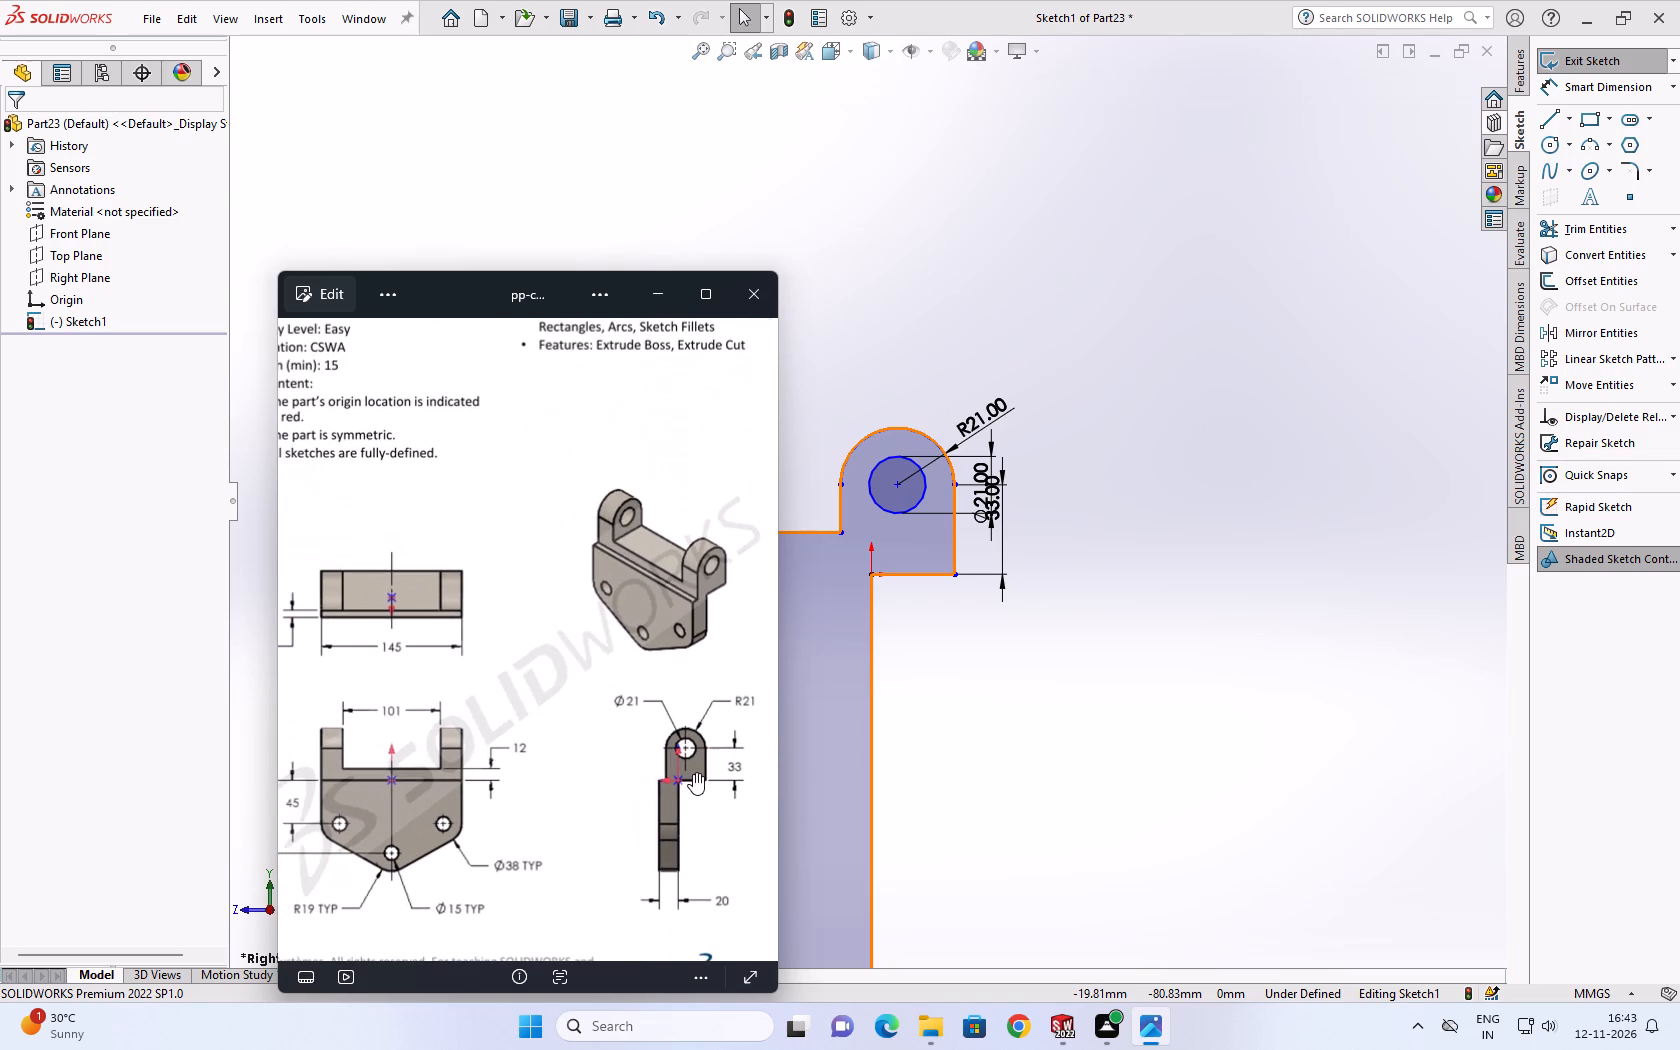
pyautogui.scroll(7, 704, 782)
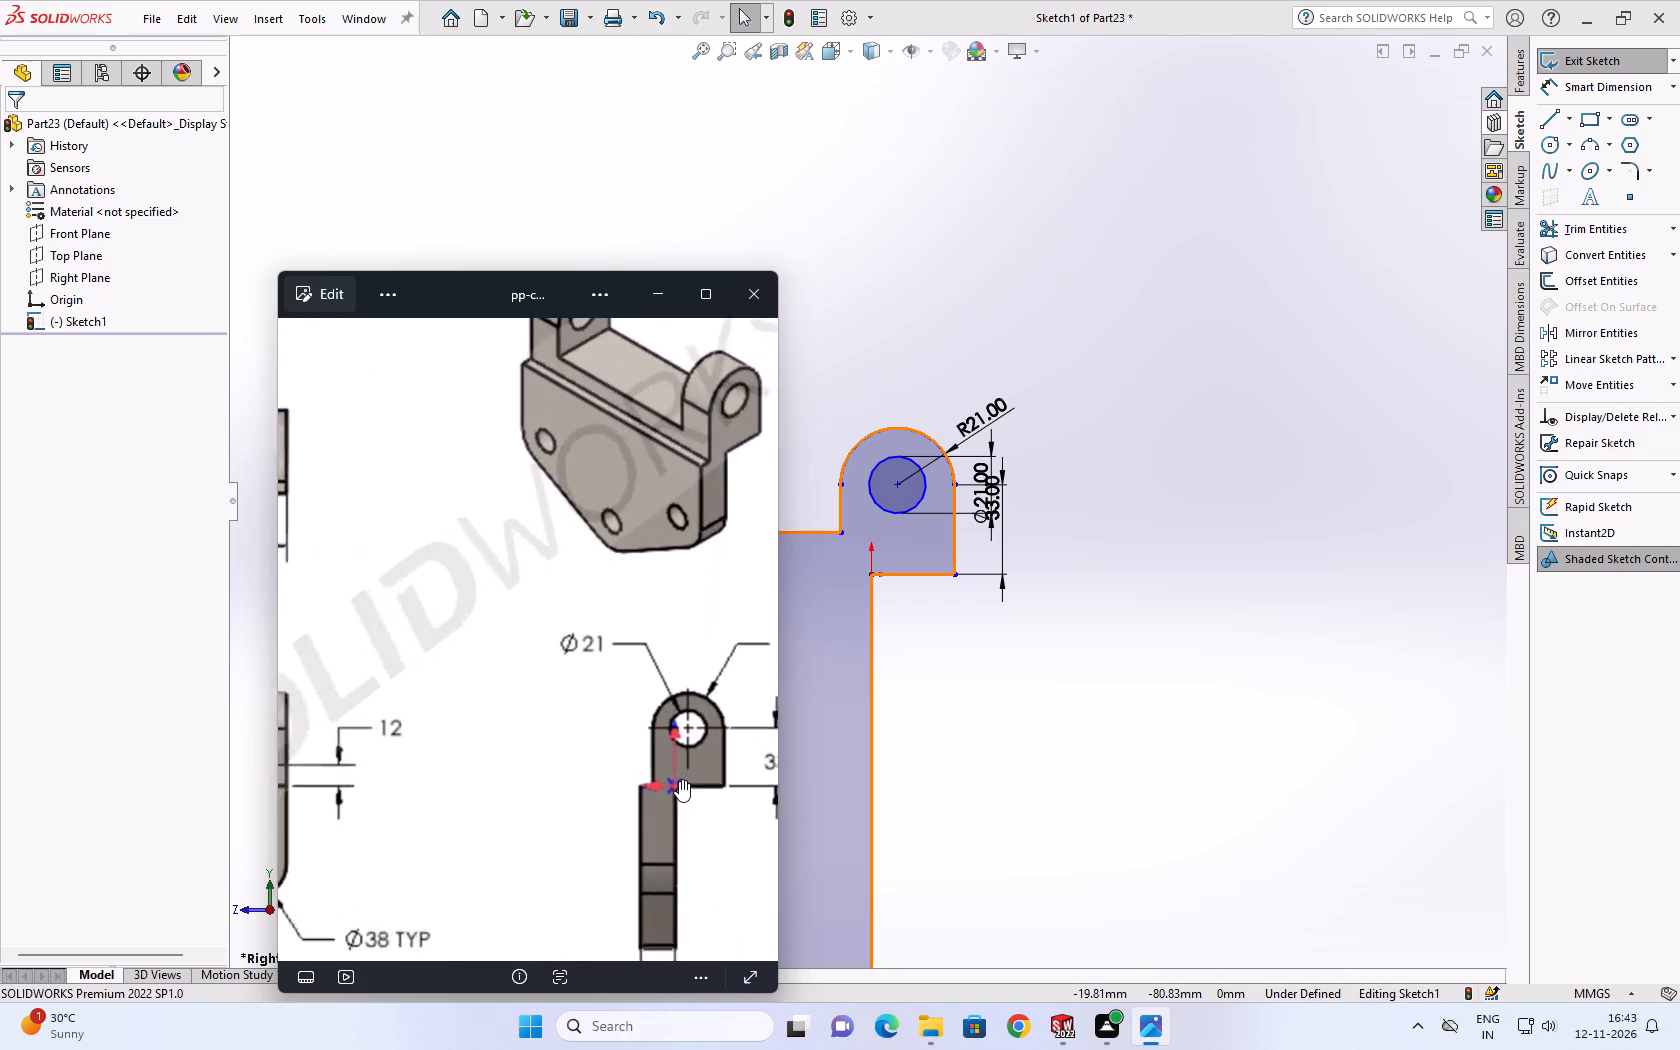
pyautogui.scroll(4, 684, 781)
pyautogui.scroll(-9, 694, 784)
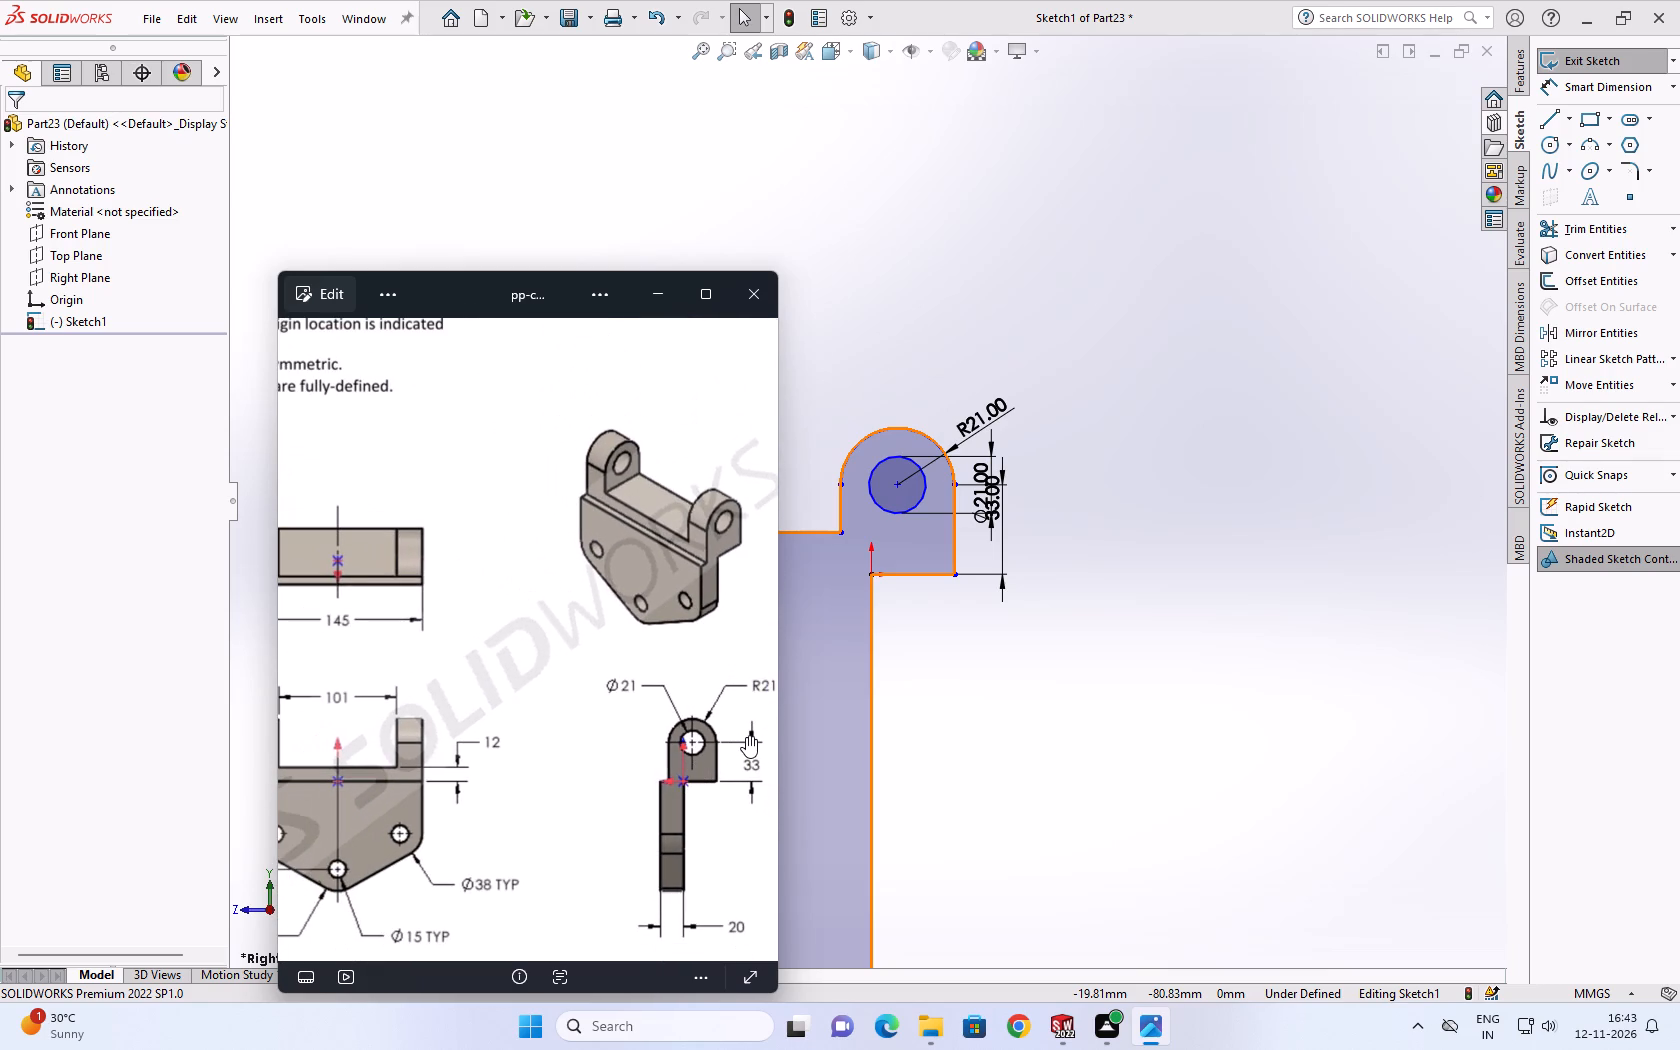
pyautogui.scroll(3, 525, 865)
pyautogui.scroll(-8, 475, 842)
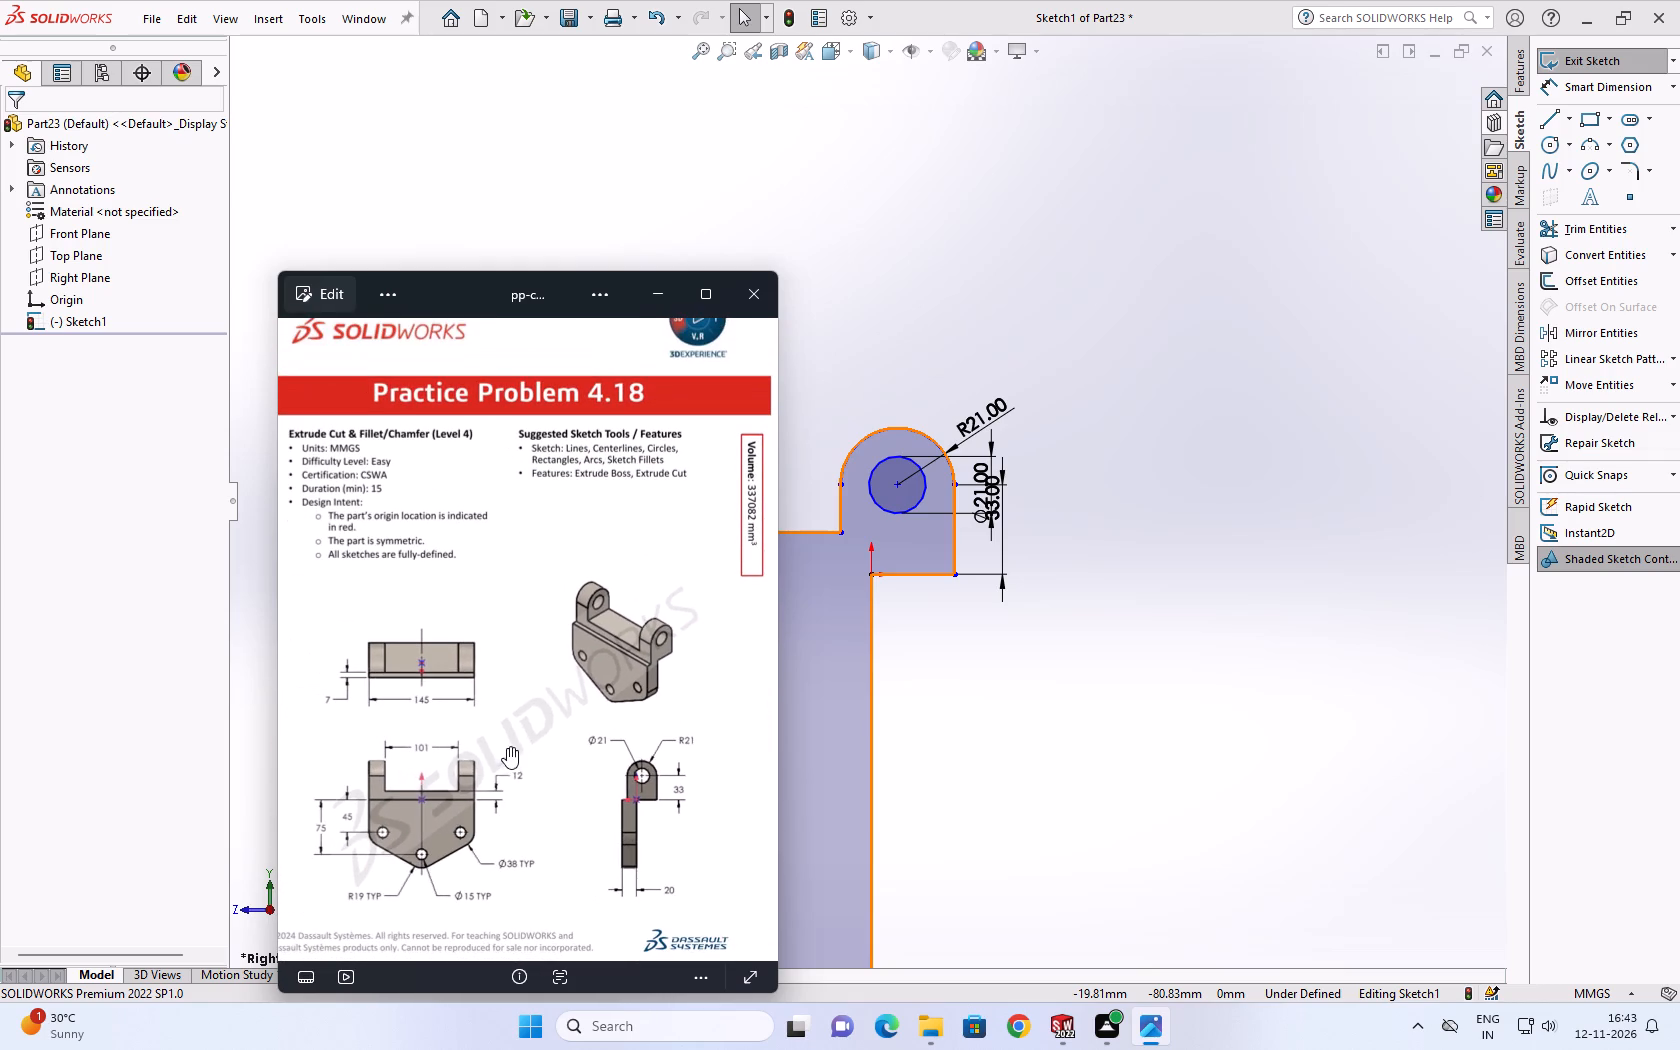
pyautogui.scroll(-1, 518, 777)
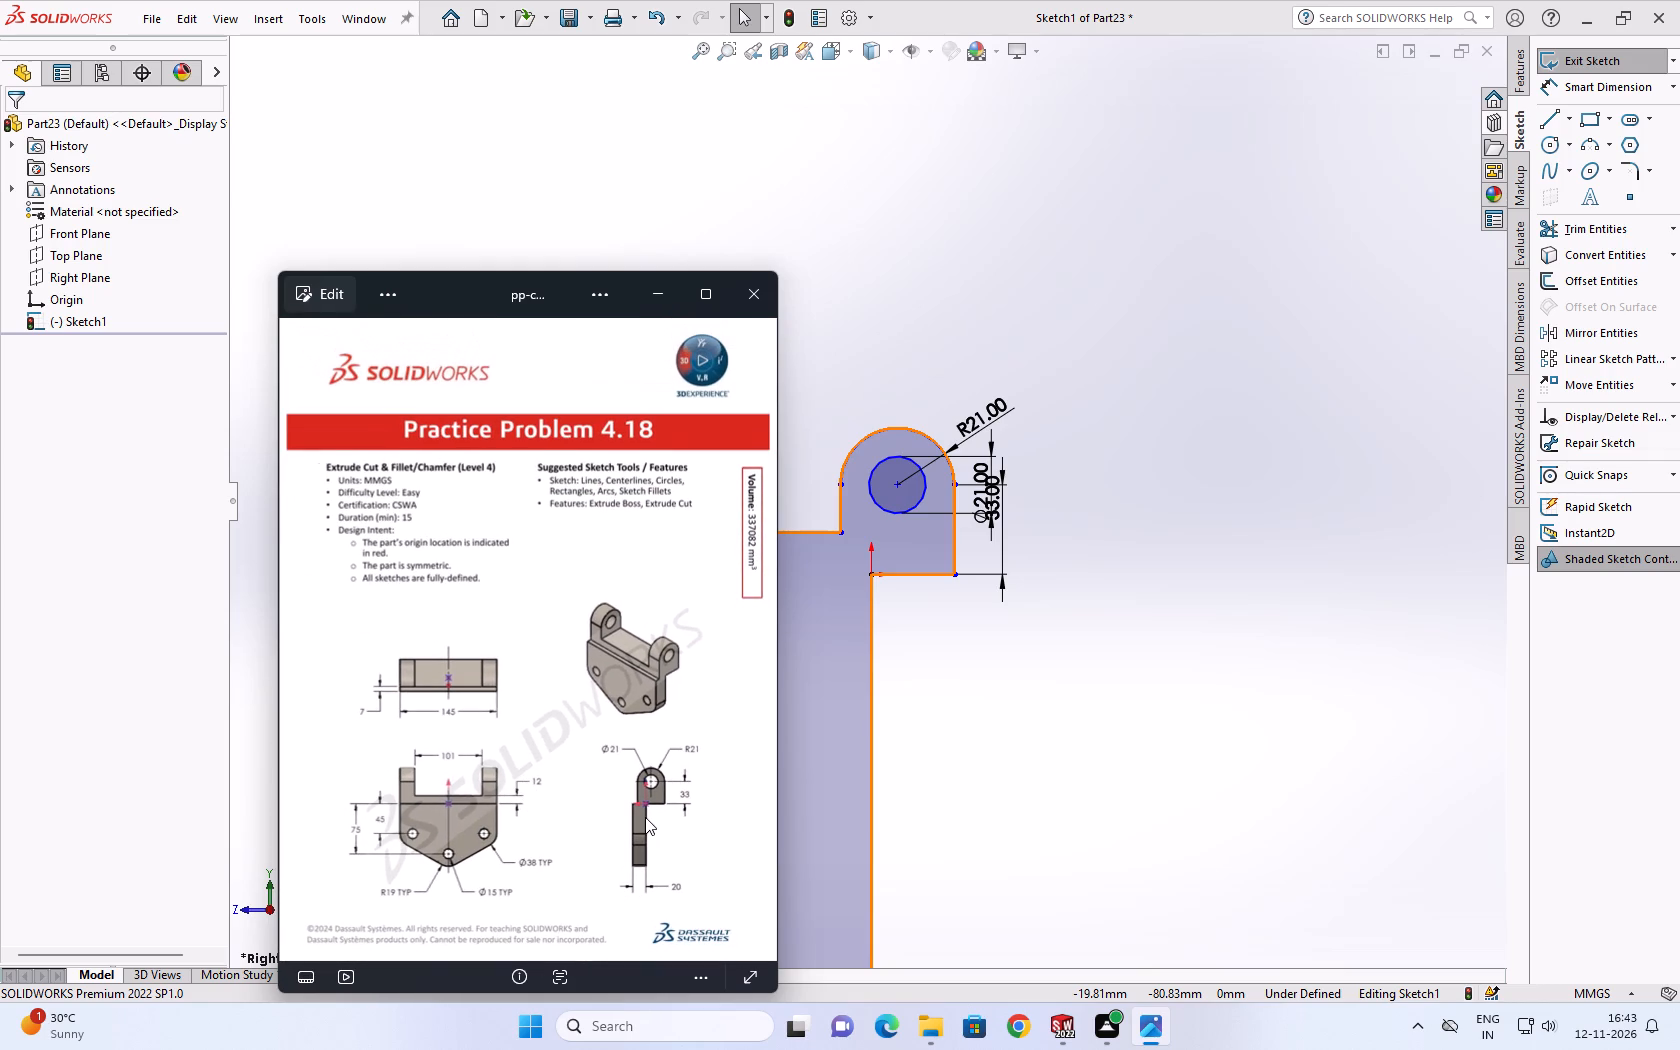
pyautogui.scroll(-6, 645, 817)
pyautogui.scroll(-2, 715, 758)
pyautogui.scroll(-1, 757, 678)
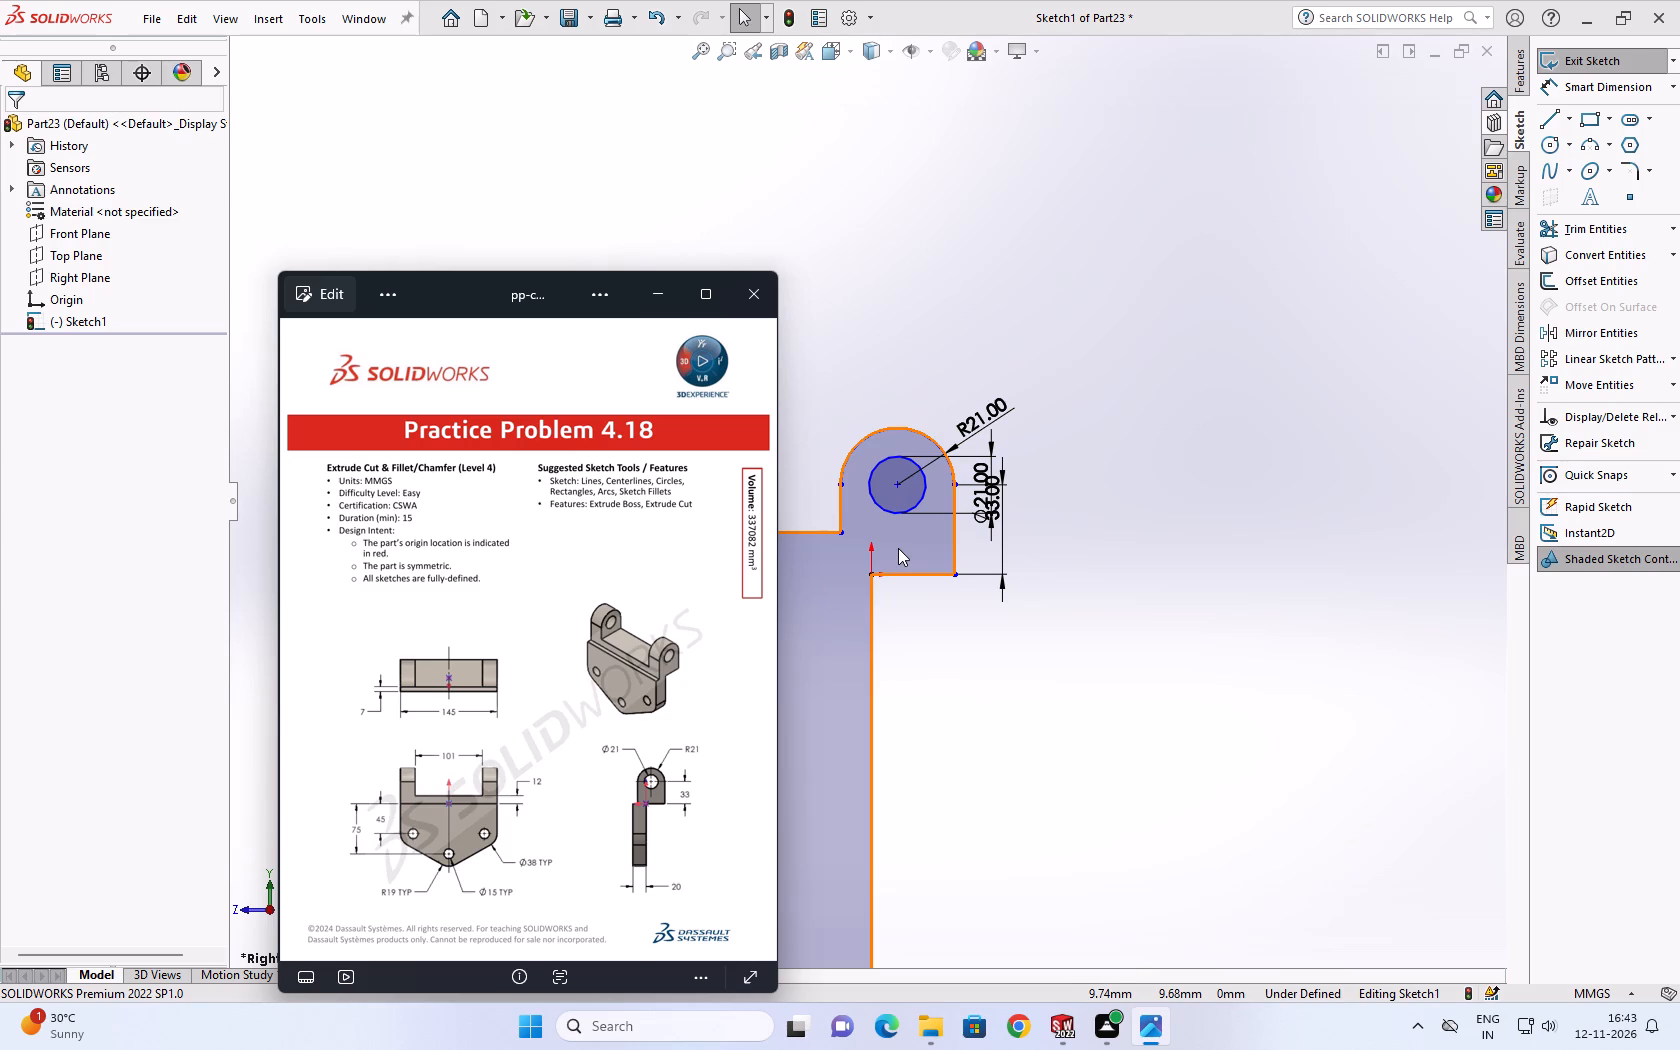
# Move the corner between the lug's short vertical line and the upper horizontal line to about 2.5 mm above and 8.6 mm left of the origin.
pyautogui.scroll(3, 898, 548)
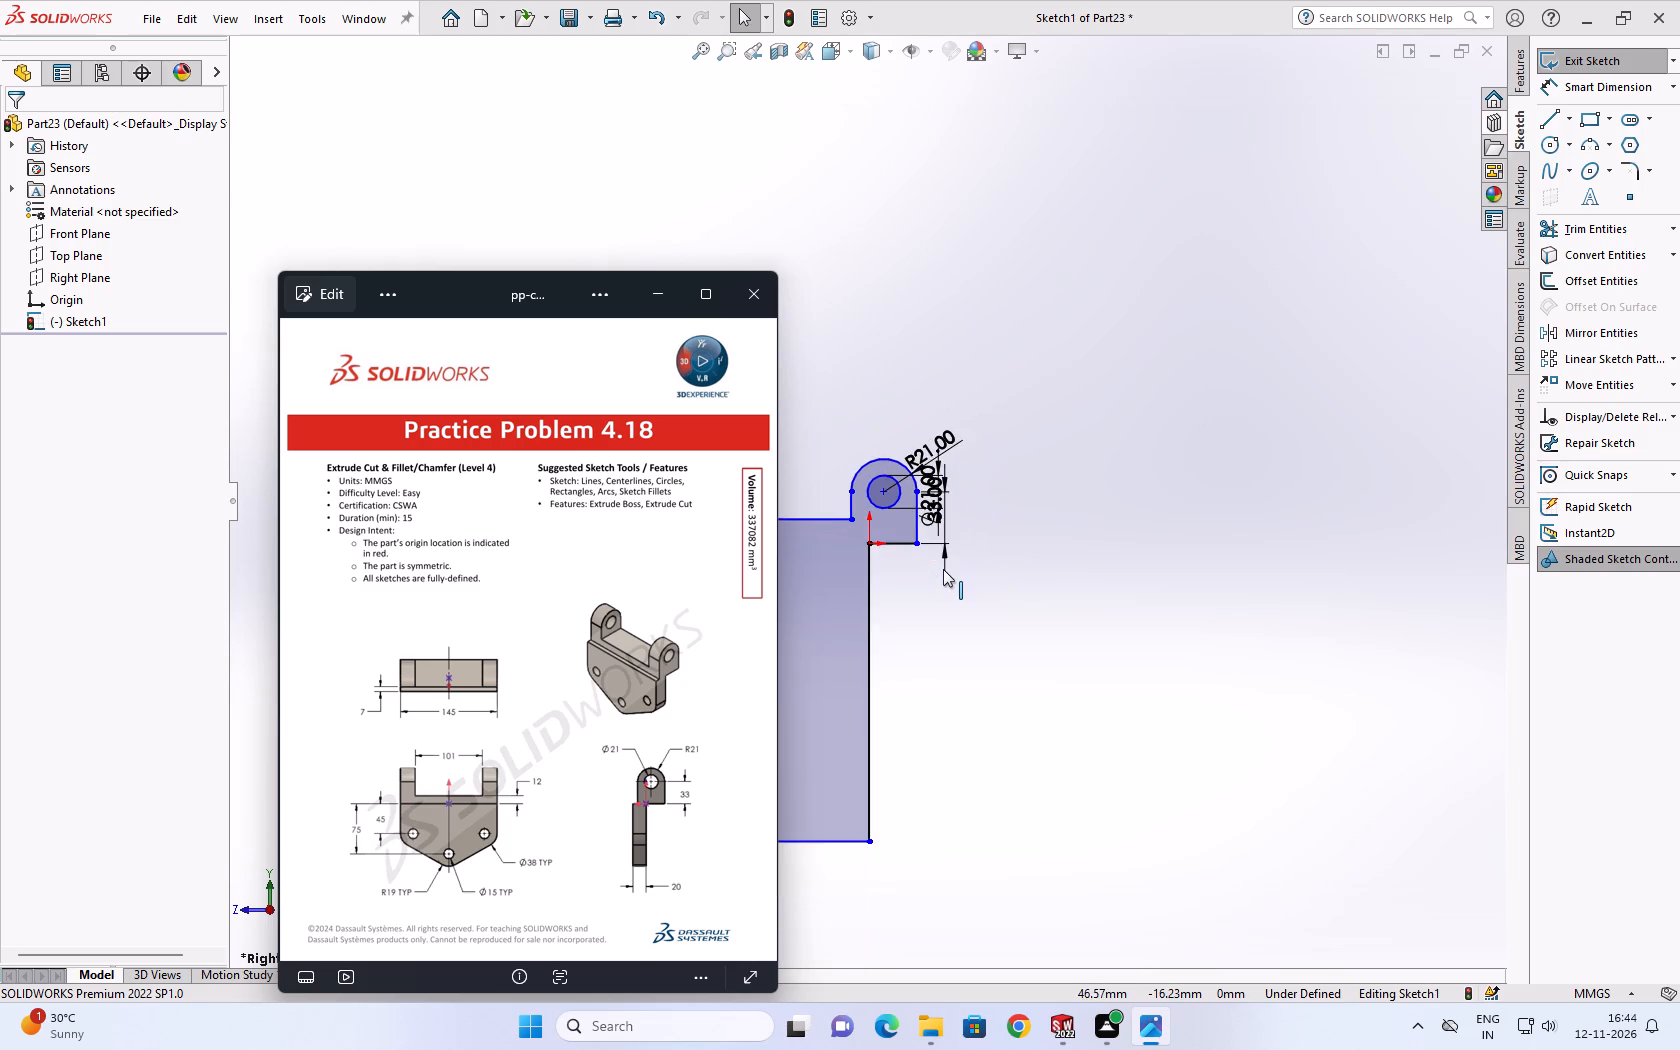
pyautogui.scroll(2, 943, 569)
pyautogui.moveTo(943, 569); pyautogui.dragTo(981, 566, button='middle')
pyautogui.scroll(-5, 843, 573)
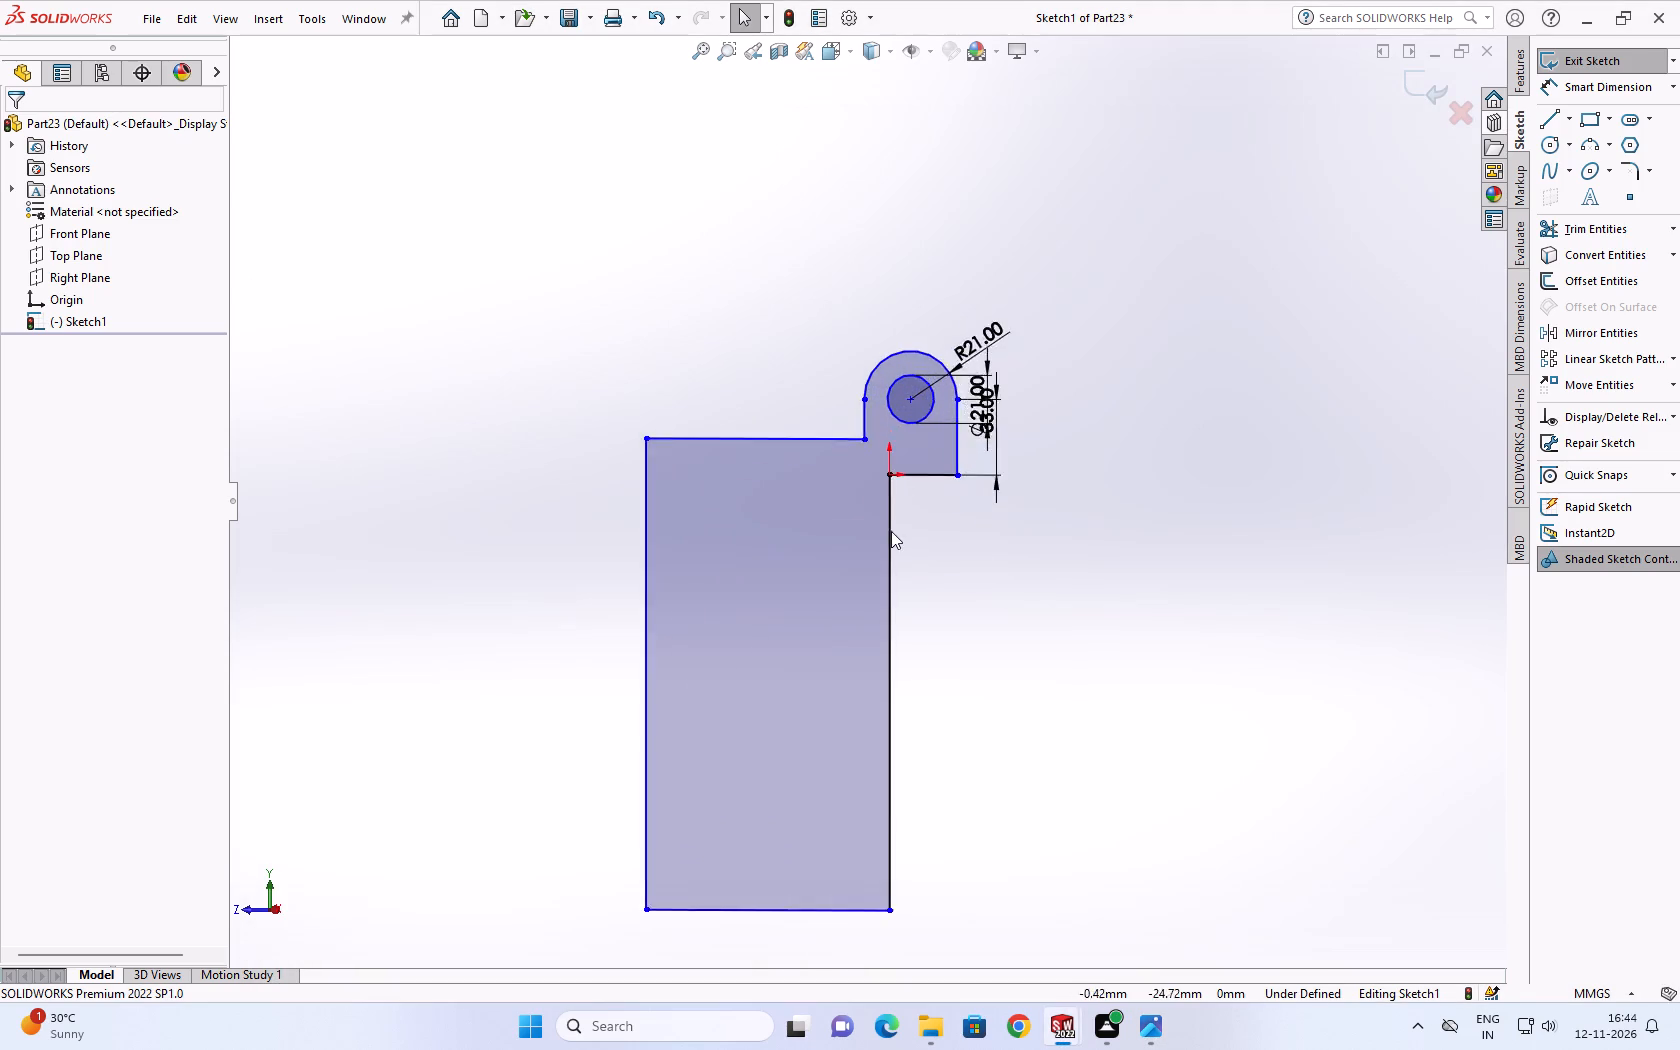
pyautogui.scroll(-1, 891, 531)
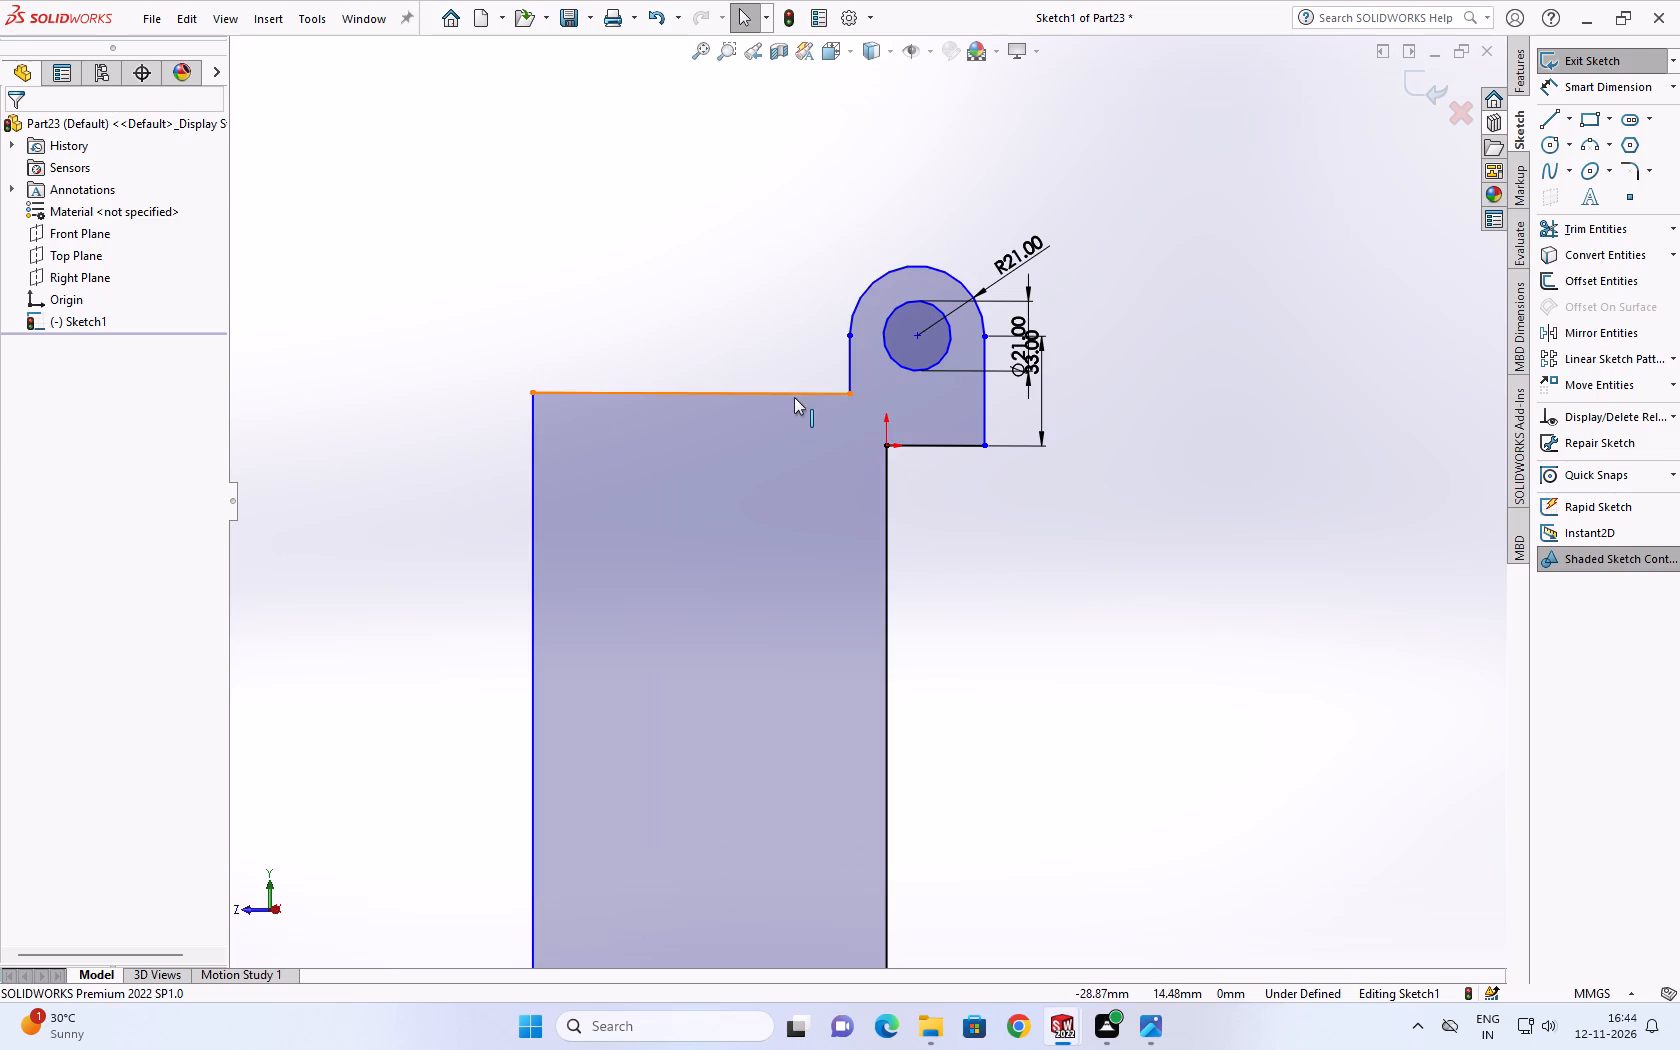
pyautogui.moveTo(848, 387); pyautogui.dragTo(847, 429)
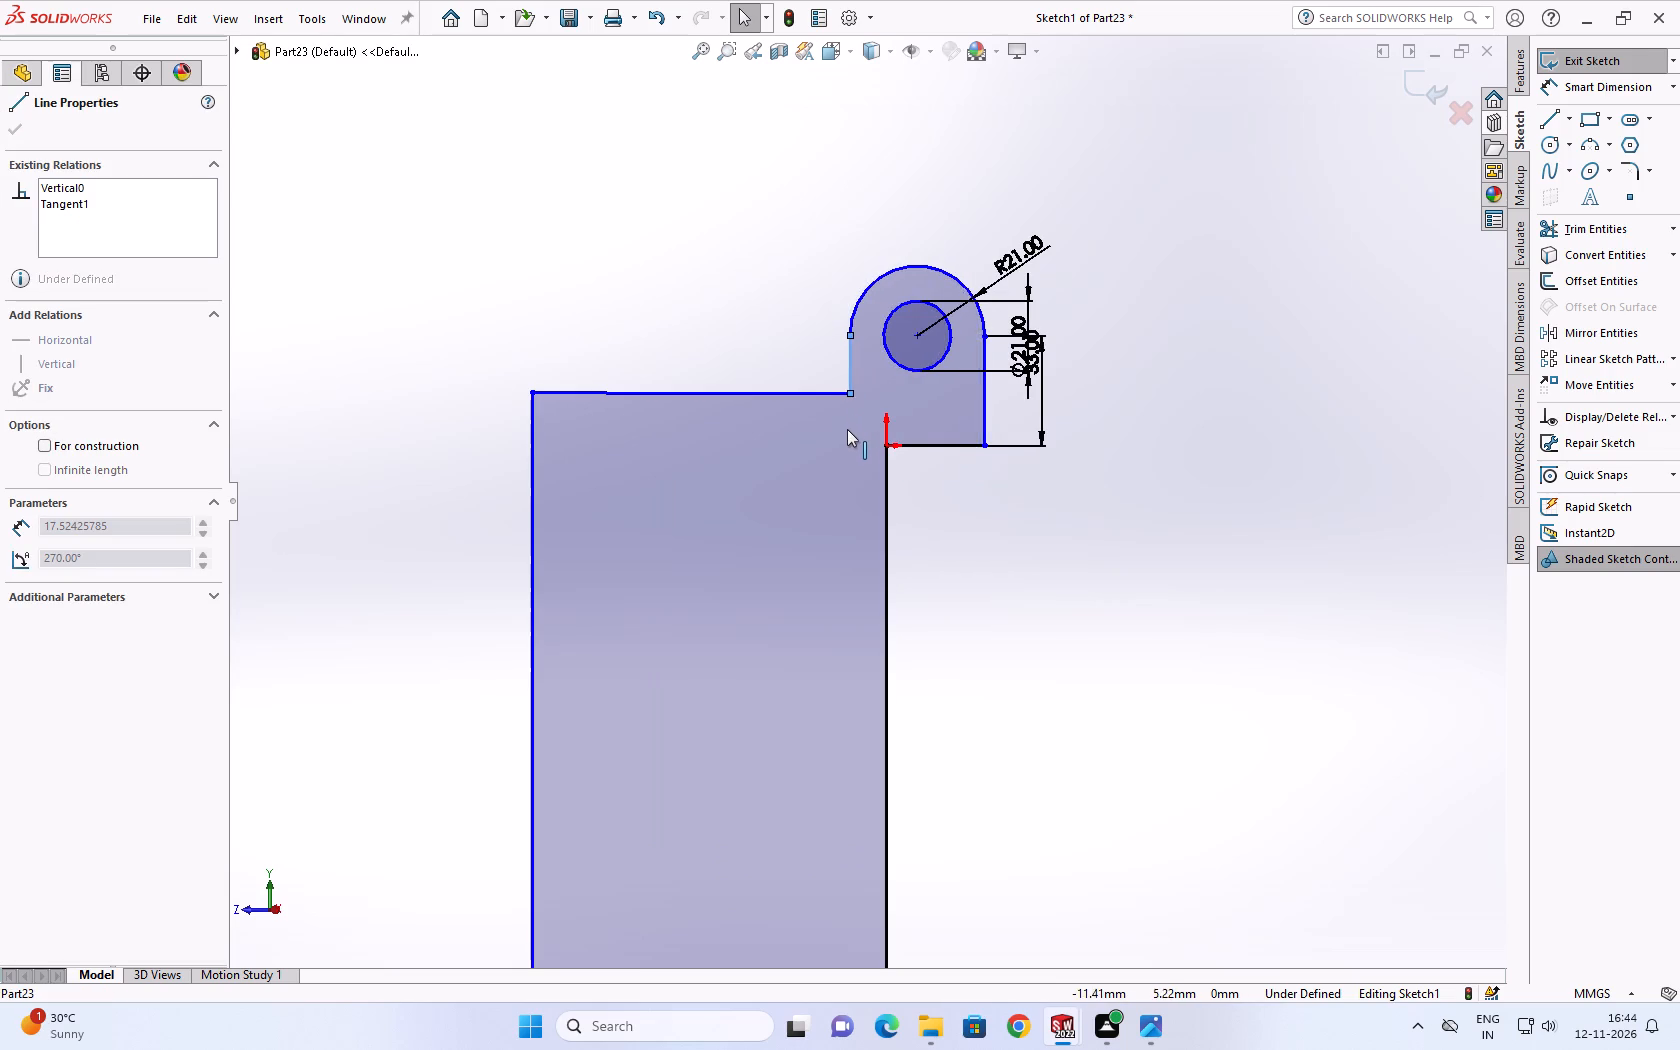
pyautogui.moveTo(847, 429); pyautogui.dragTo(846, 430)
pyautogui.moveTo(845, 395); pyautogui.dragTo(843, 428)
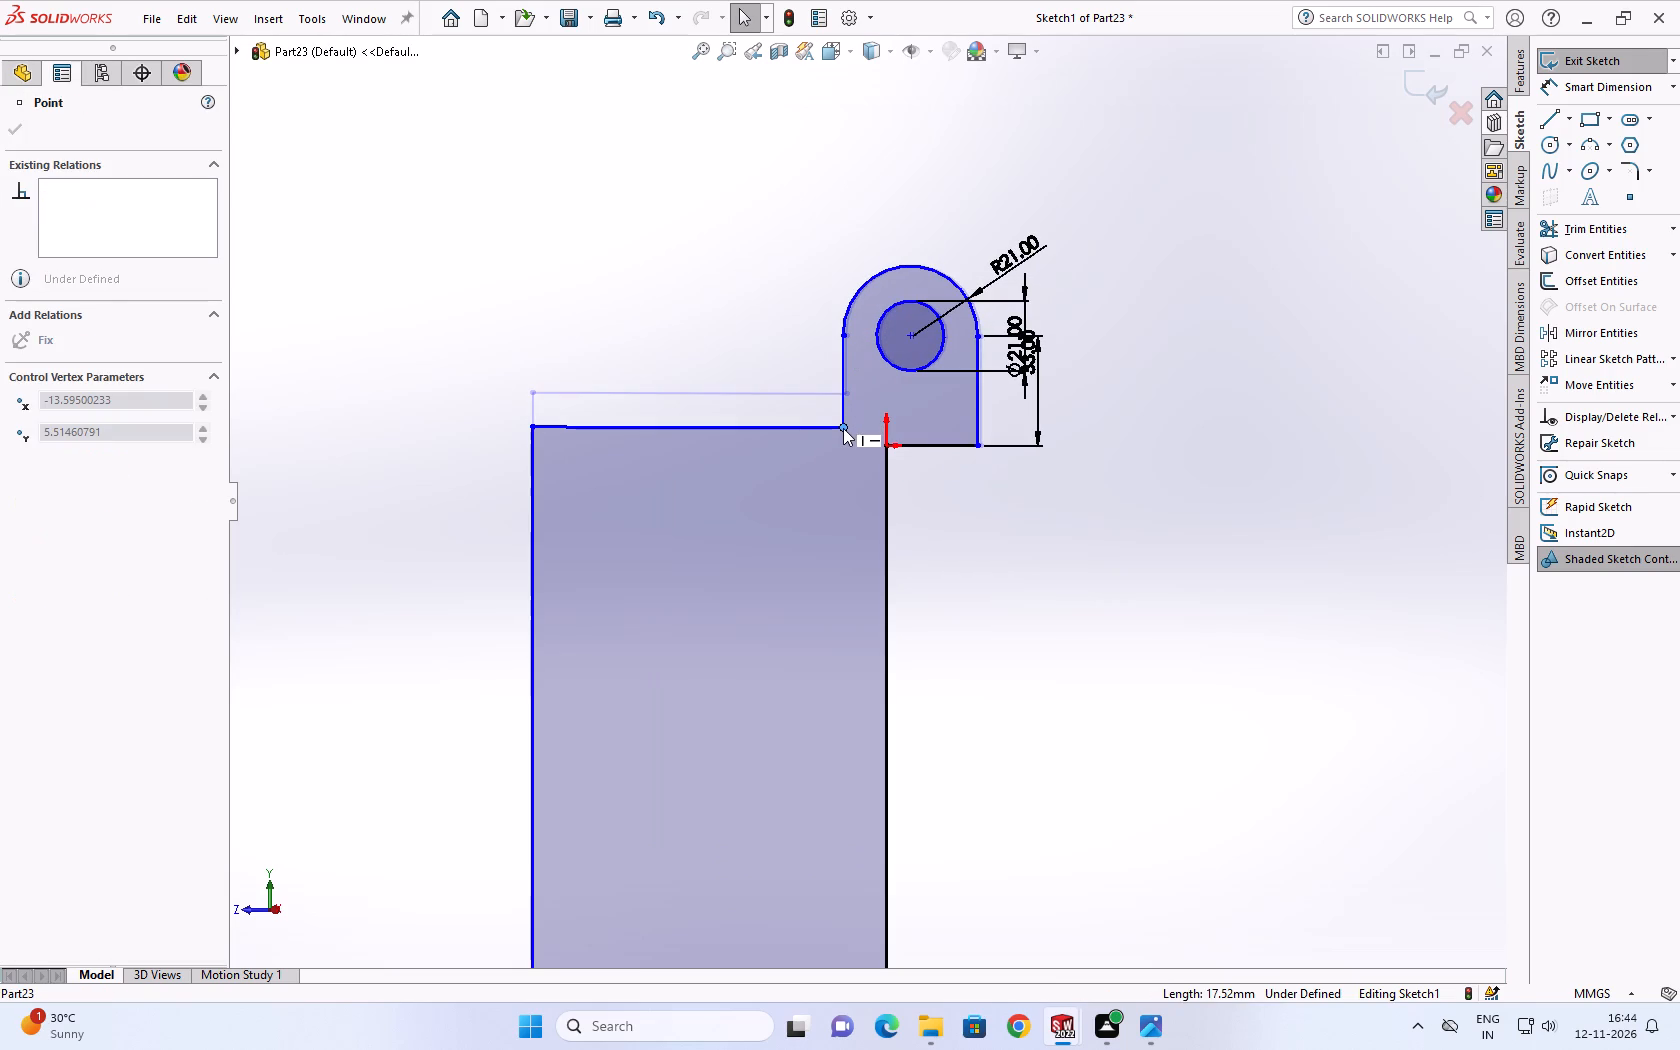
pyautogui.moveTo(843, 428); pyautogui.dragTo(856, 436)
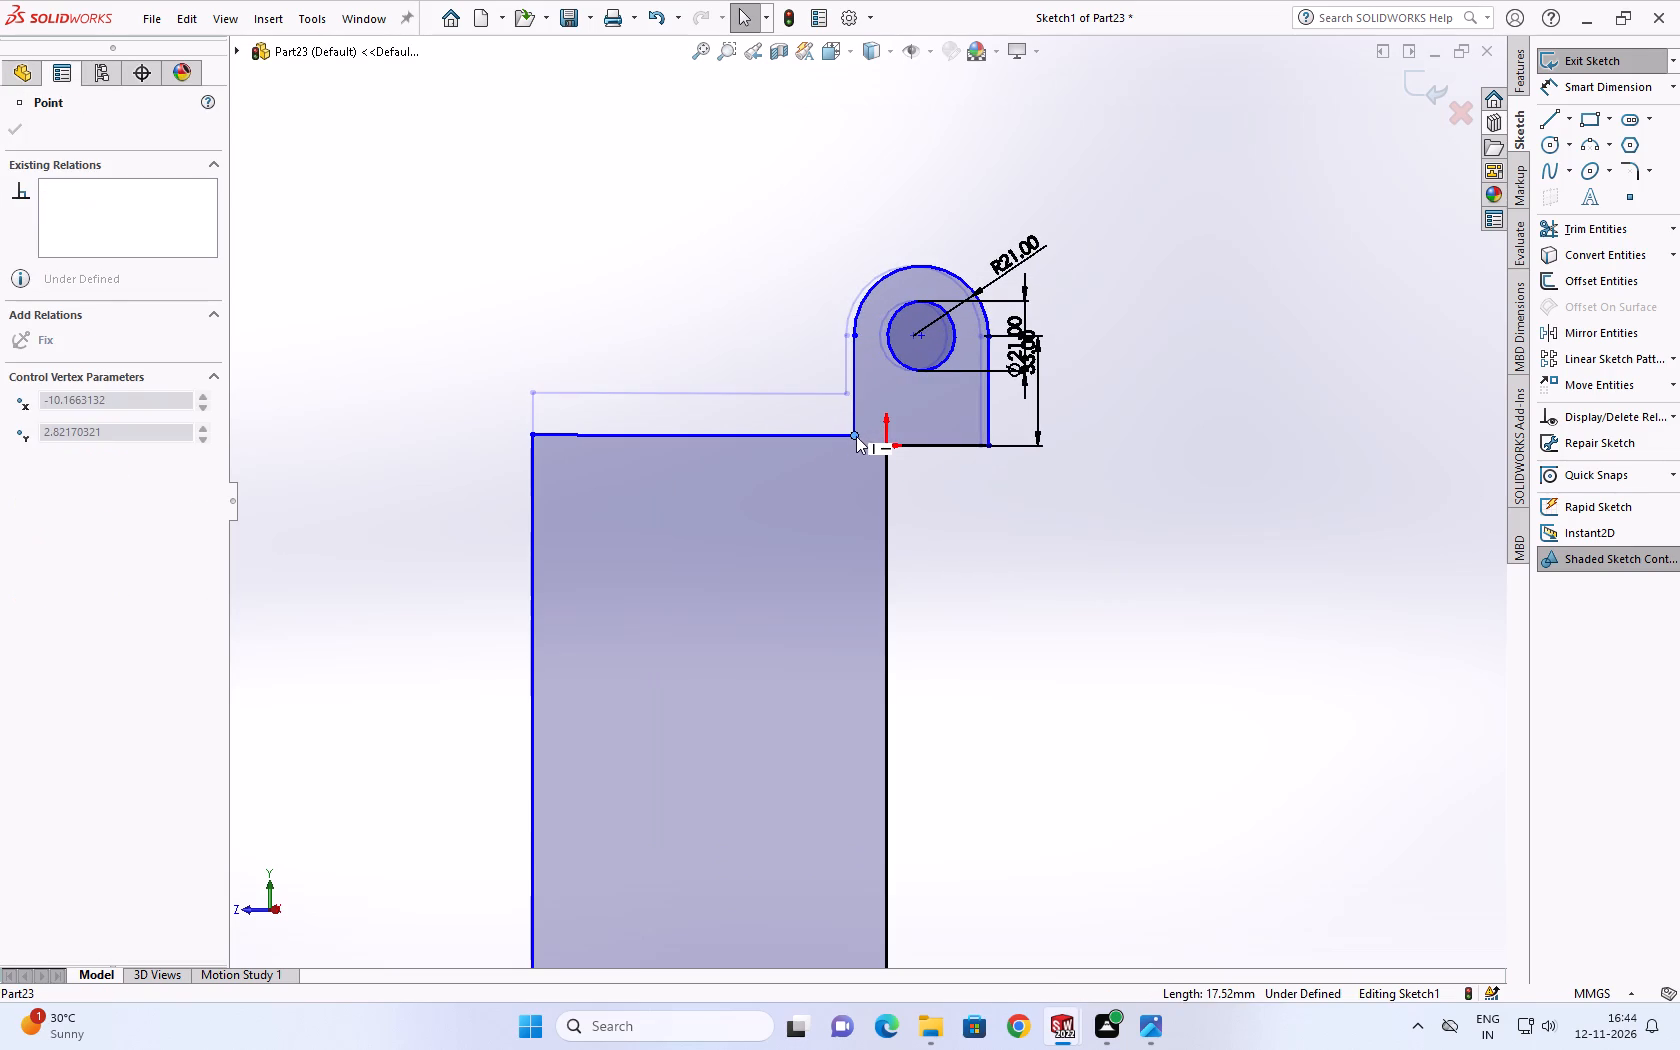
pyautogui.moveTo(856, 436); pyautogui.dragTo(859, 437)
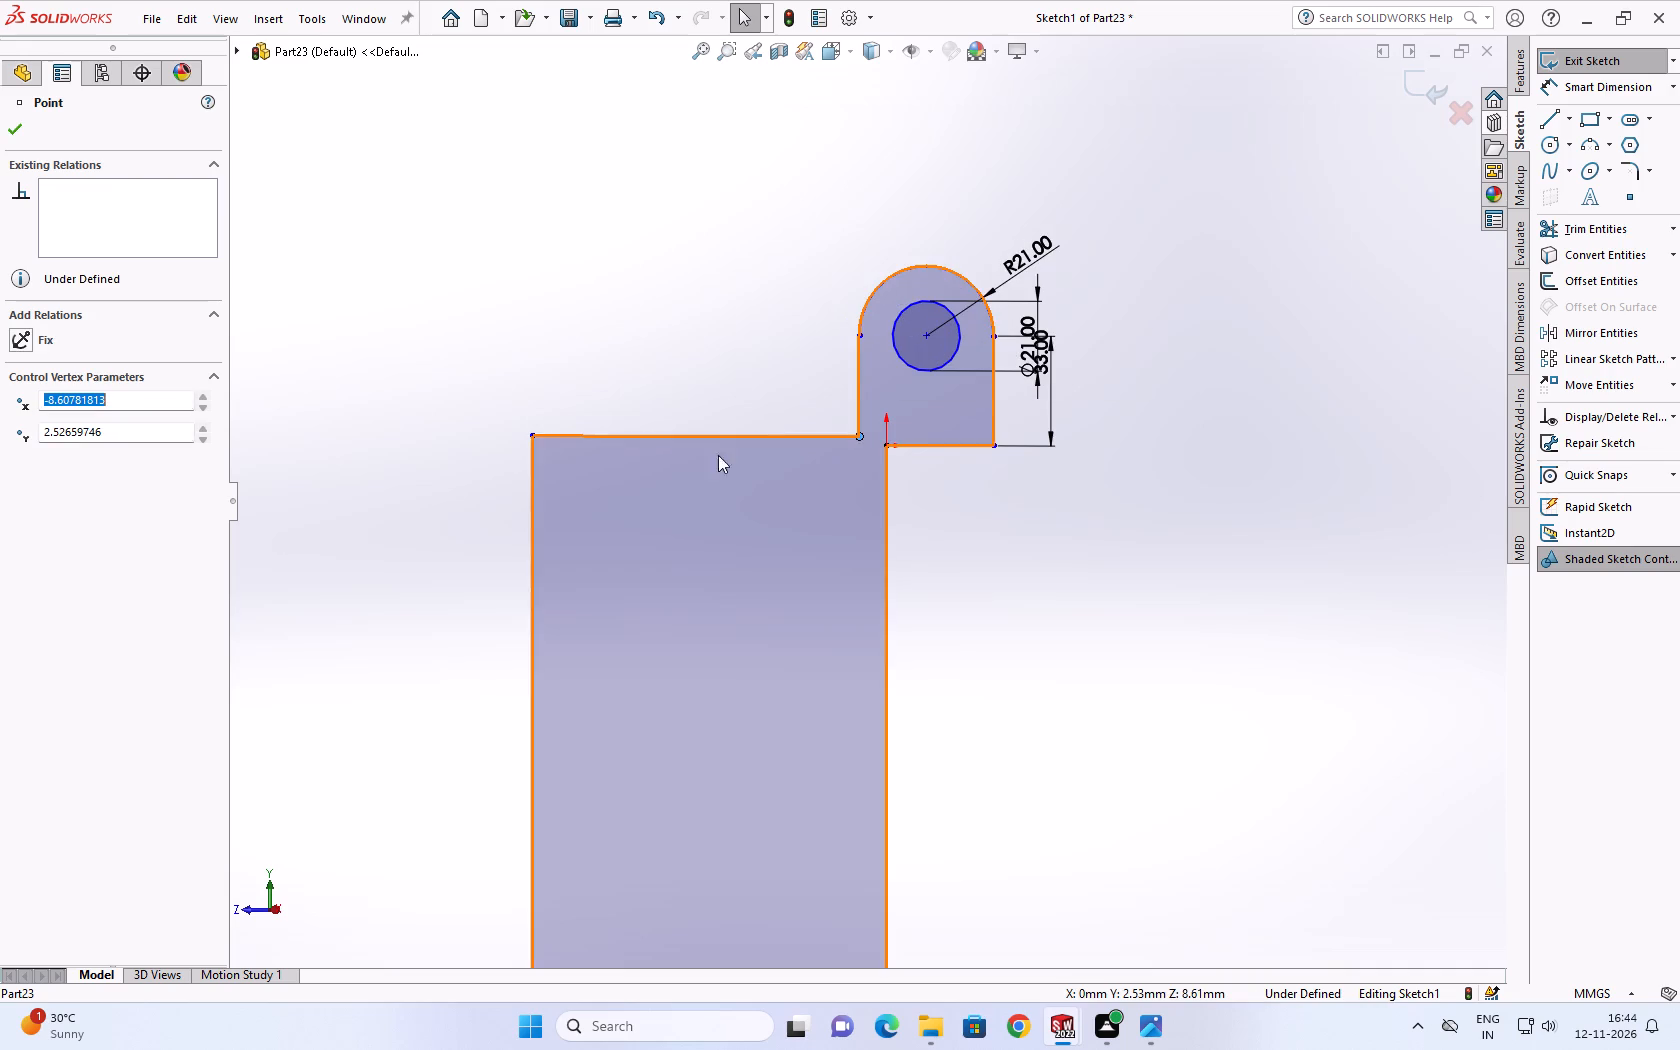
# Move the leg's outer upper corner inward so the leg is about 19 mm wide.
pyautogui.moveTo(529, 433); pyautogui.dragTo(735, 429)
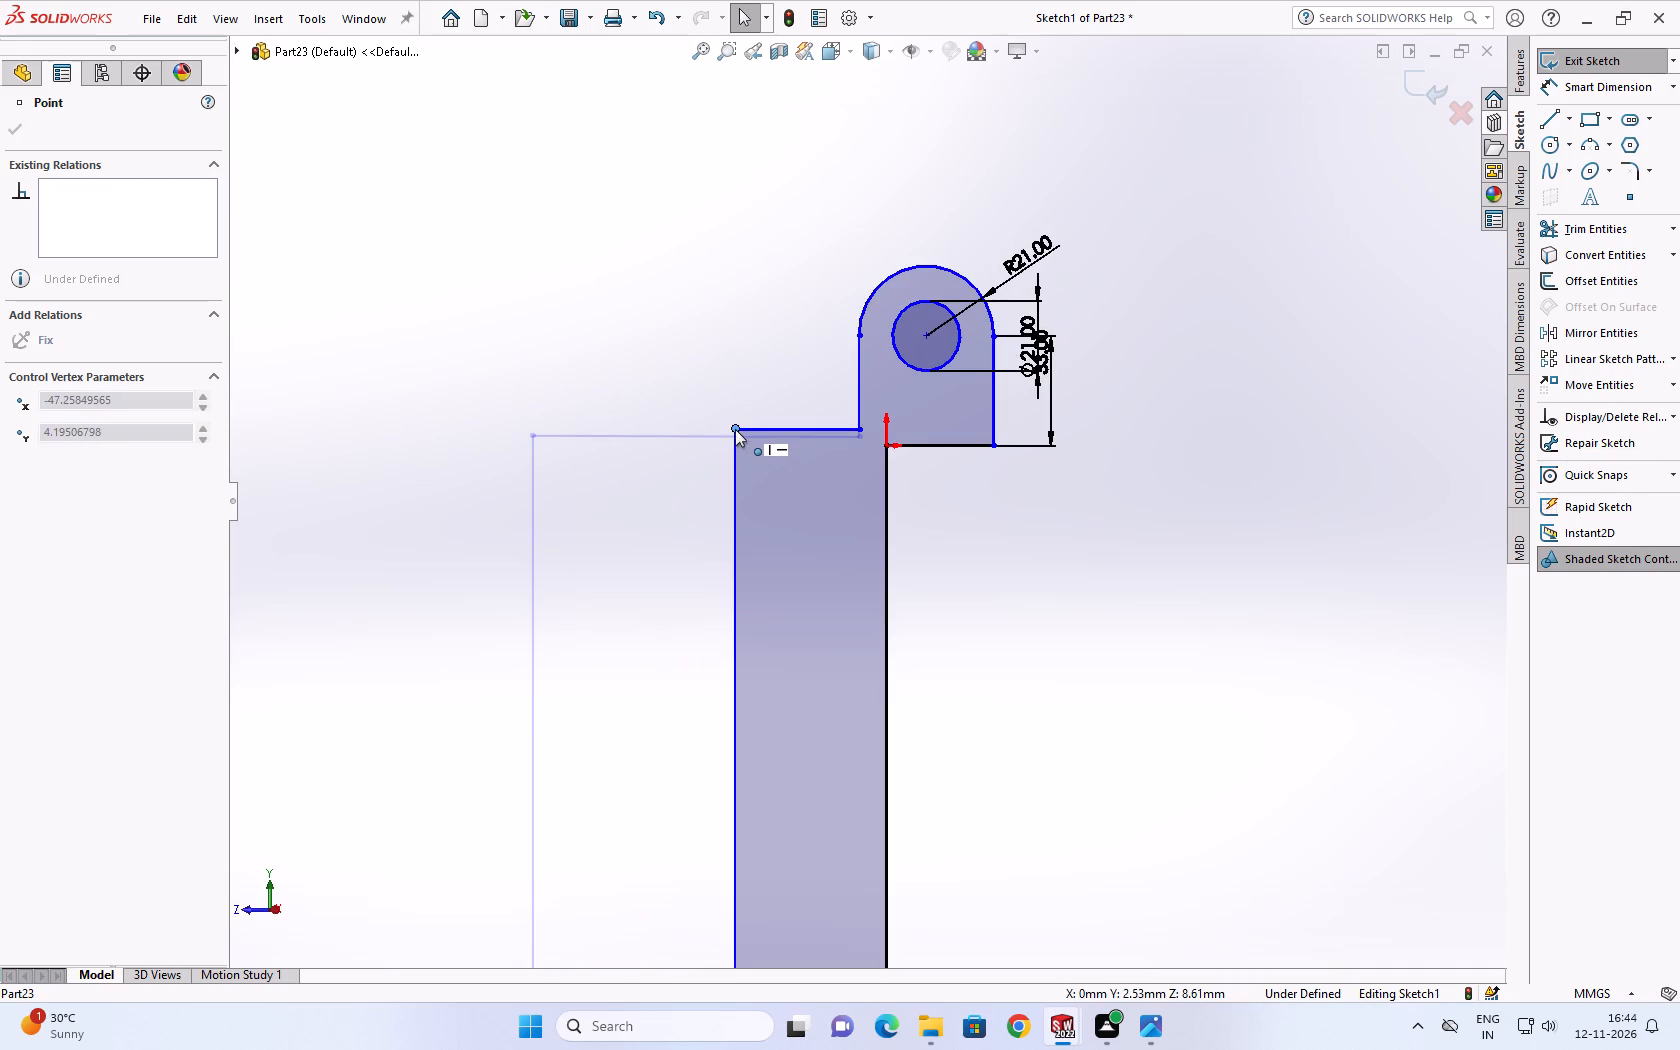
pyautogui.moveTo(735, 429); pyautogui.dragTo(809, 435)
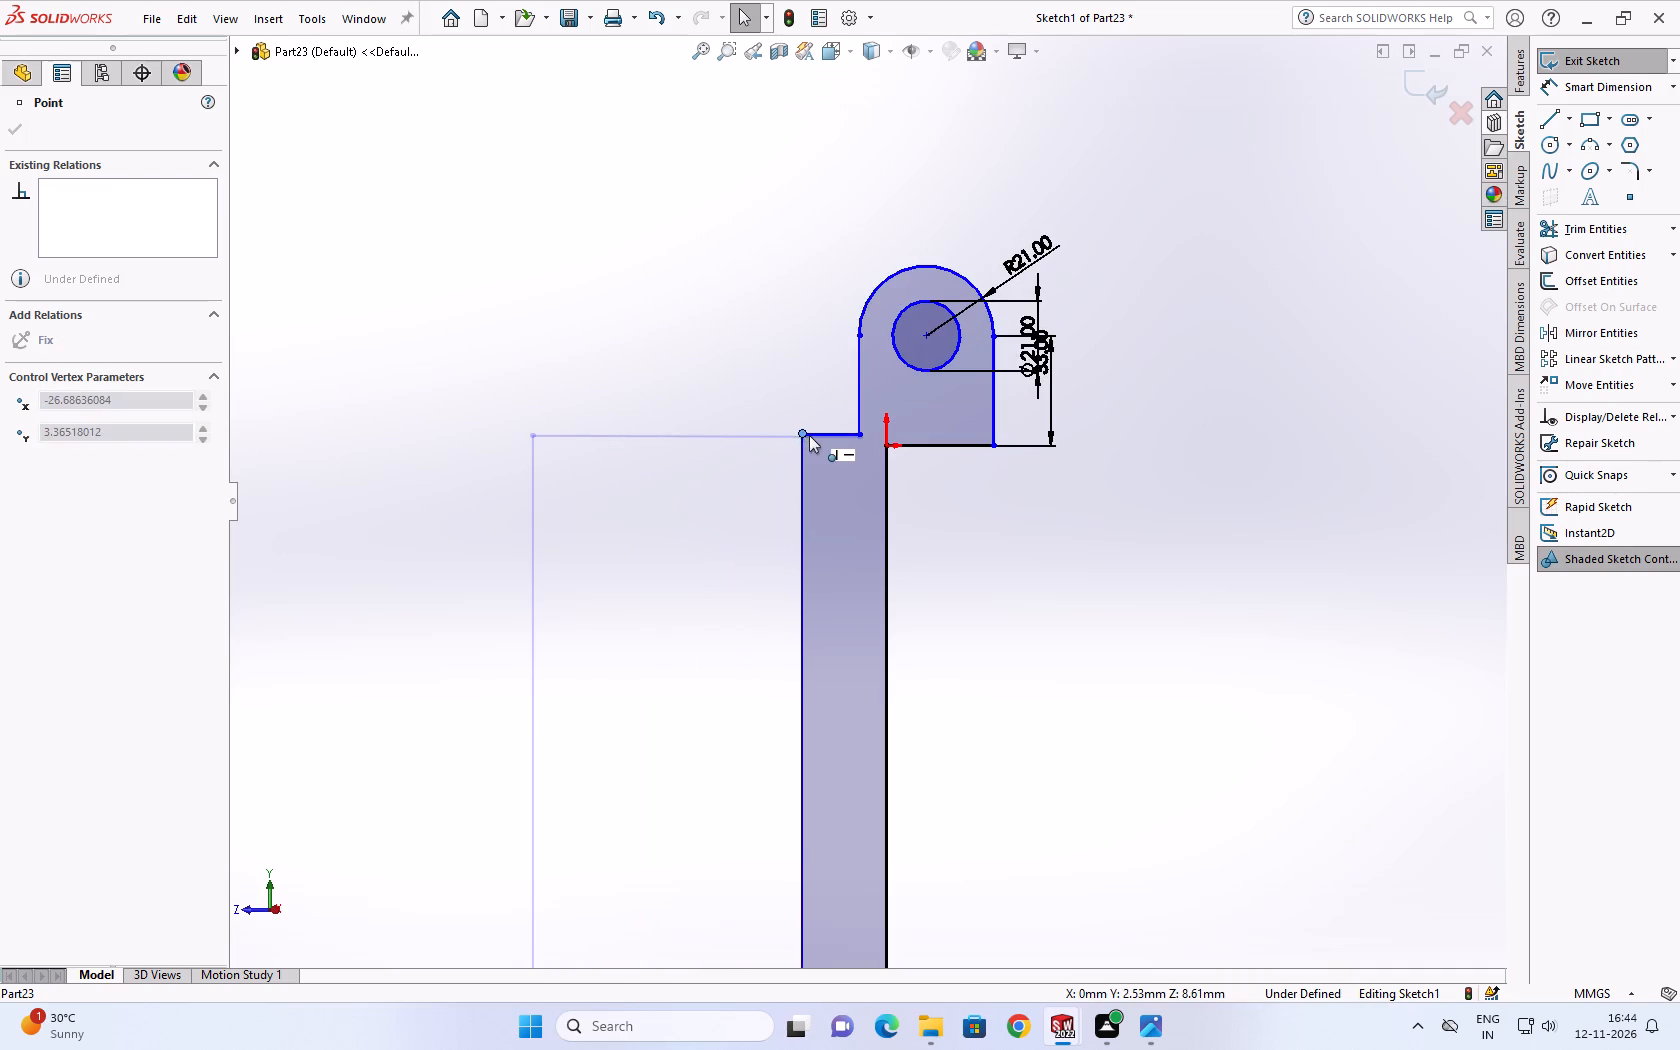
pyautogui.moveTo(809, 435); pyautogui.dragTo(825, 435)
# Raise the leg's bottom horizontal line so the leg's outer vertical line is about 76 mm long.
pyautogui.scroll(4, 826, 538)
pyautogui.scroll(-2, 862, 724)
pyautogui.moveTo(863, 776); pyautogui.dragTo(884, 474)
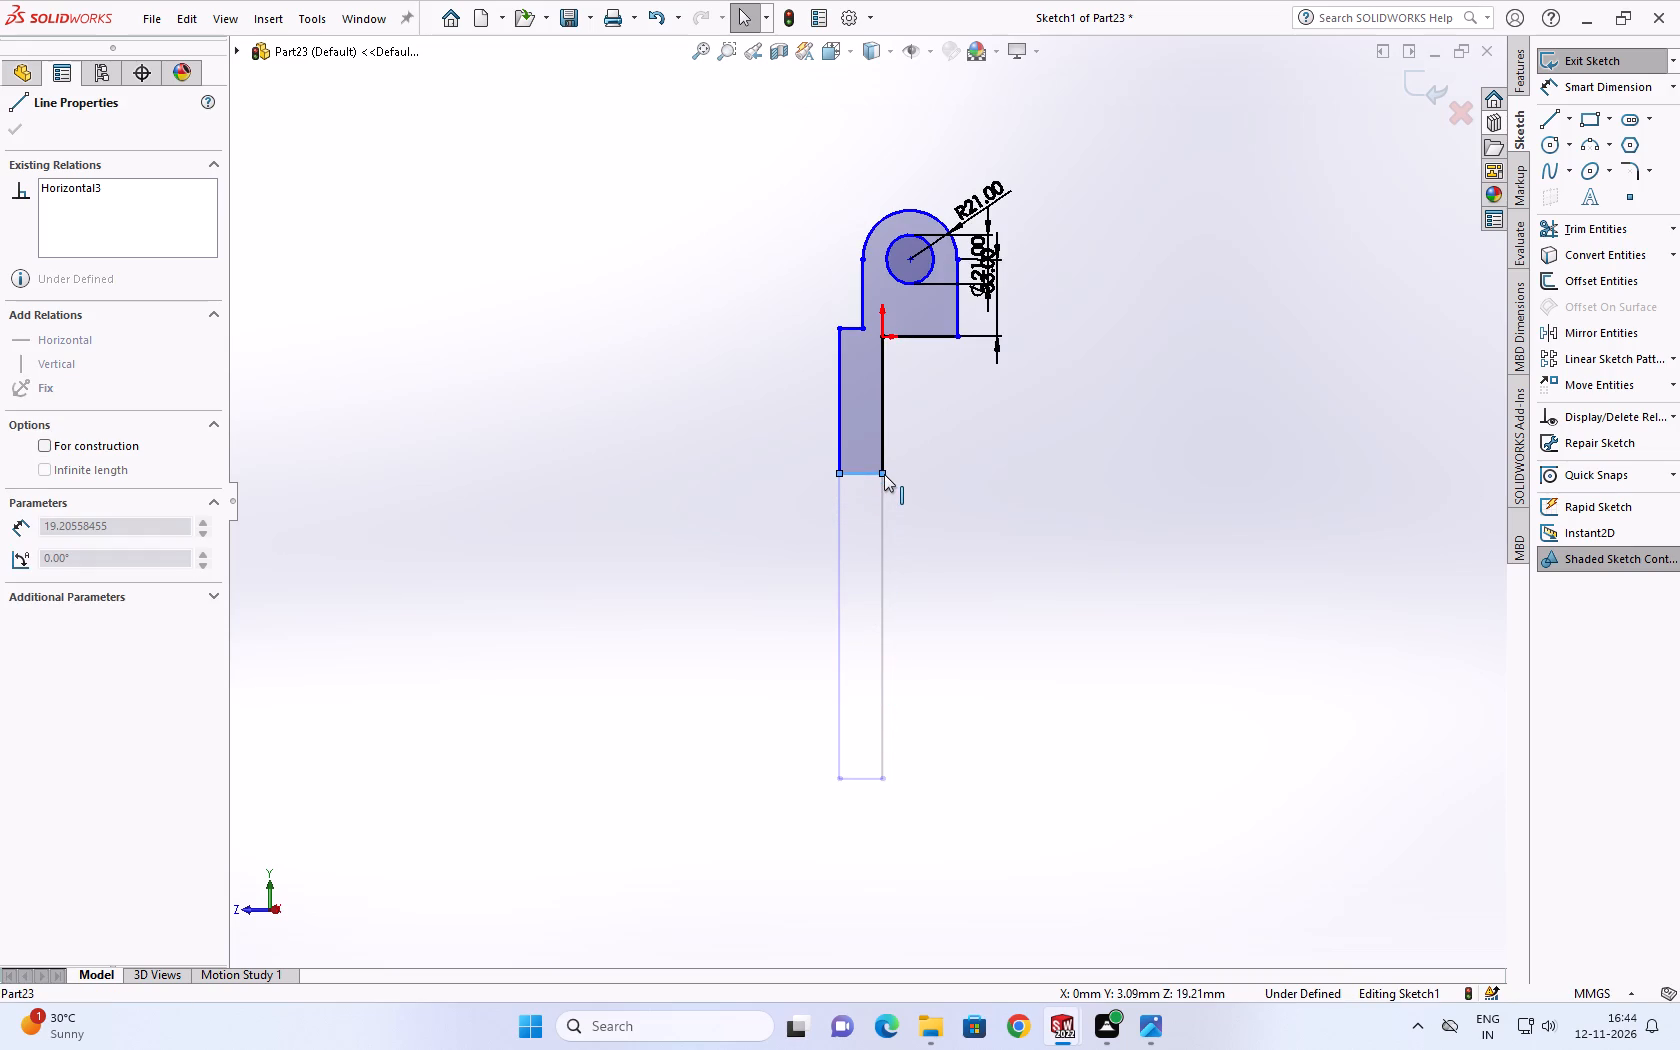
pyautogui.moveTo(884, 474); pyautogui.dragTo(883, 507)
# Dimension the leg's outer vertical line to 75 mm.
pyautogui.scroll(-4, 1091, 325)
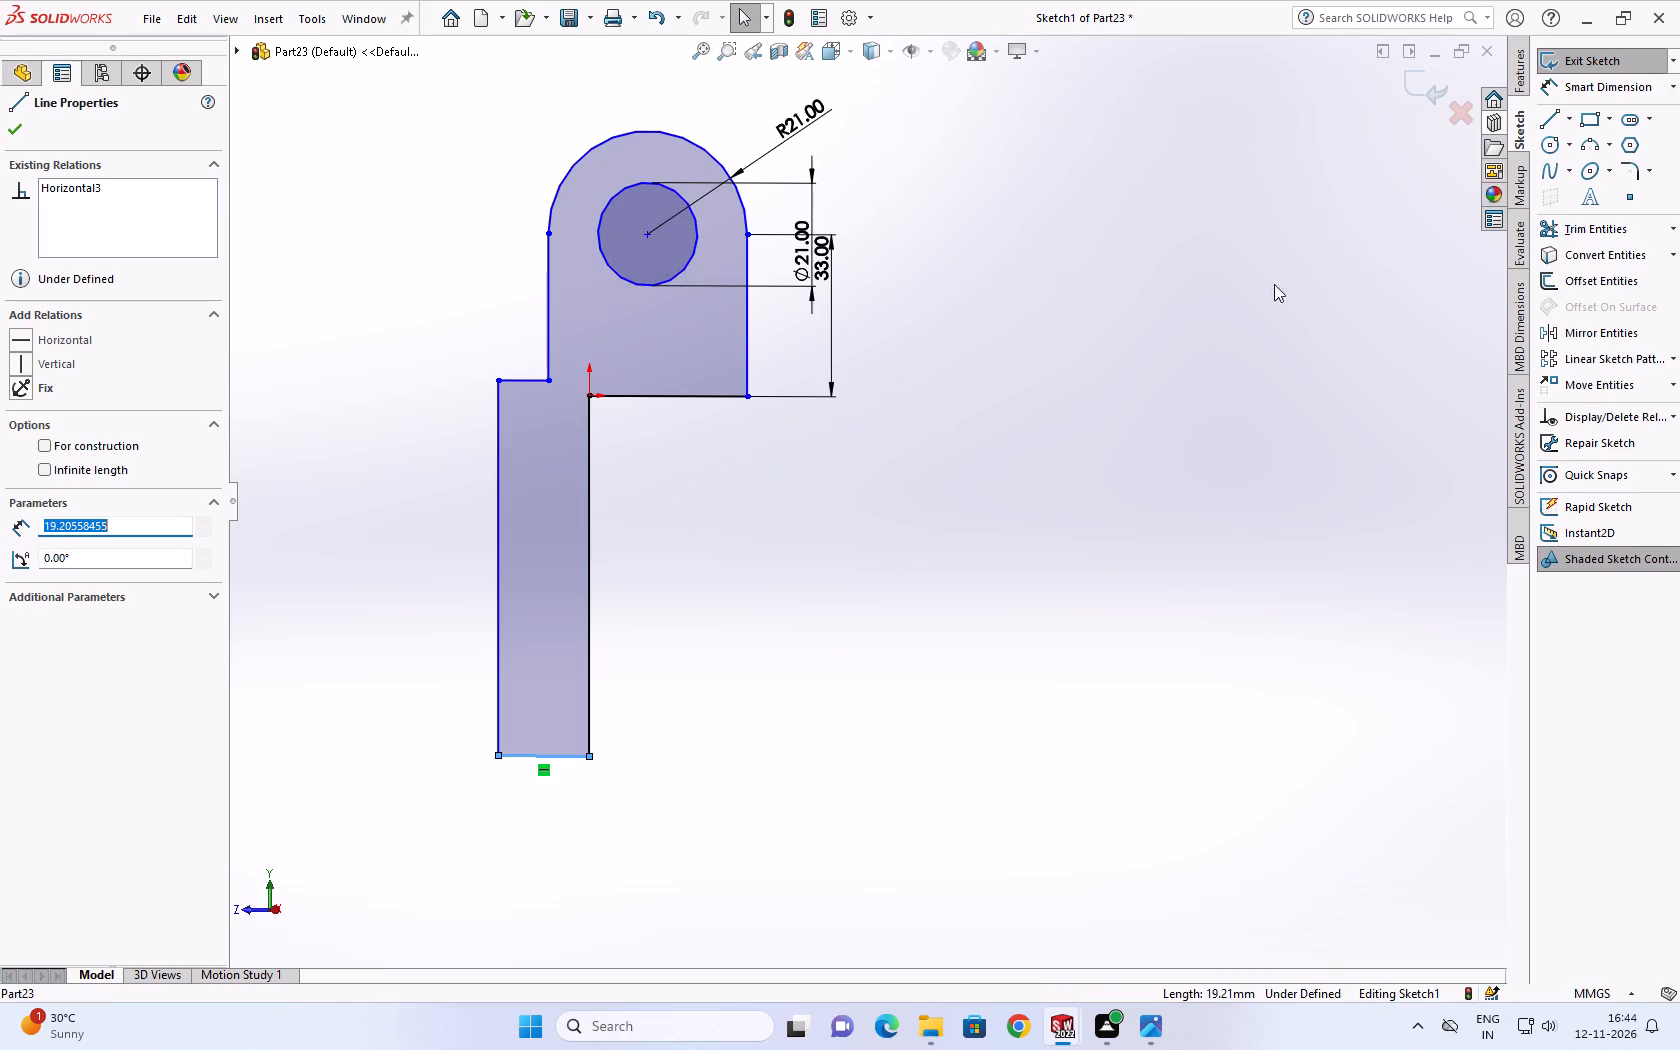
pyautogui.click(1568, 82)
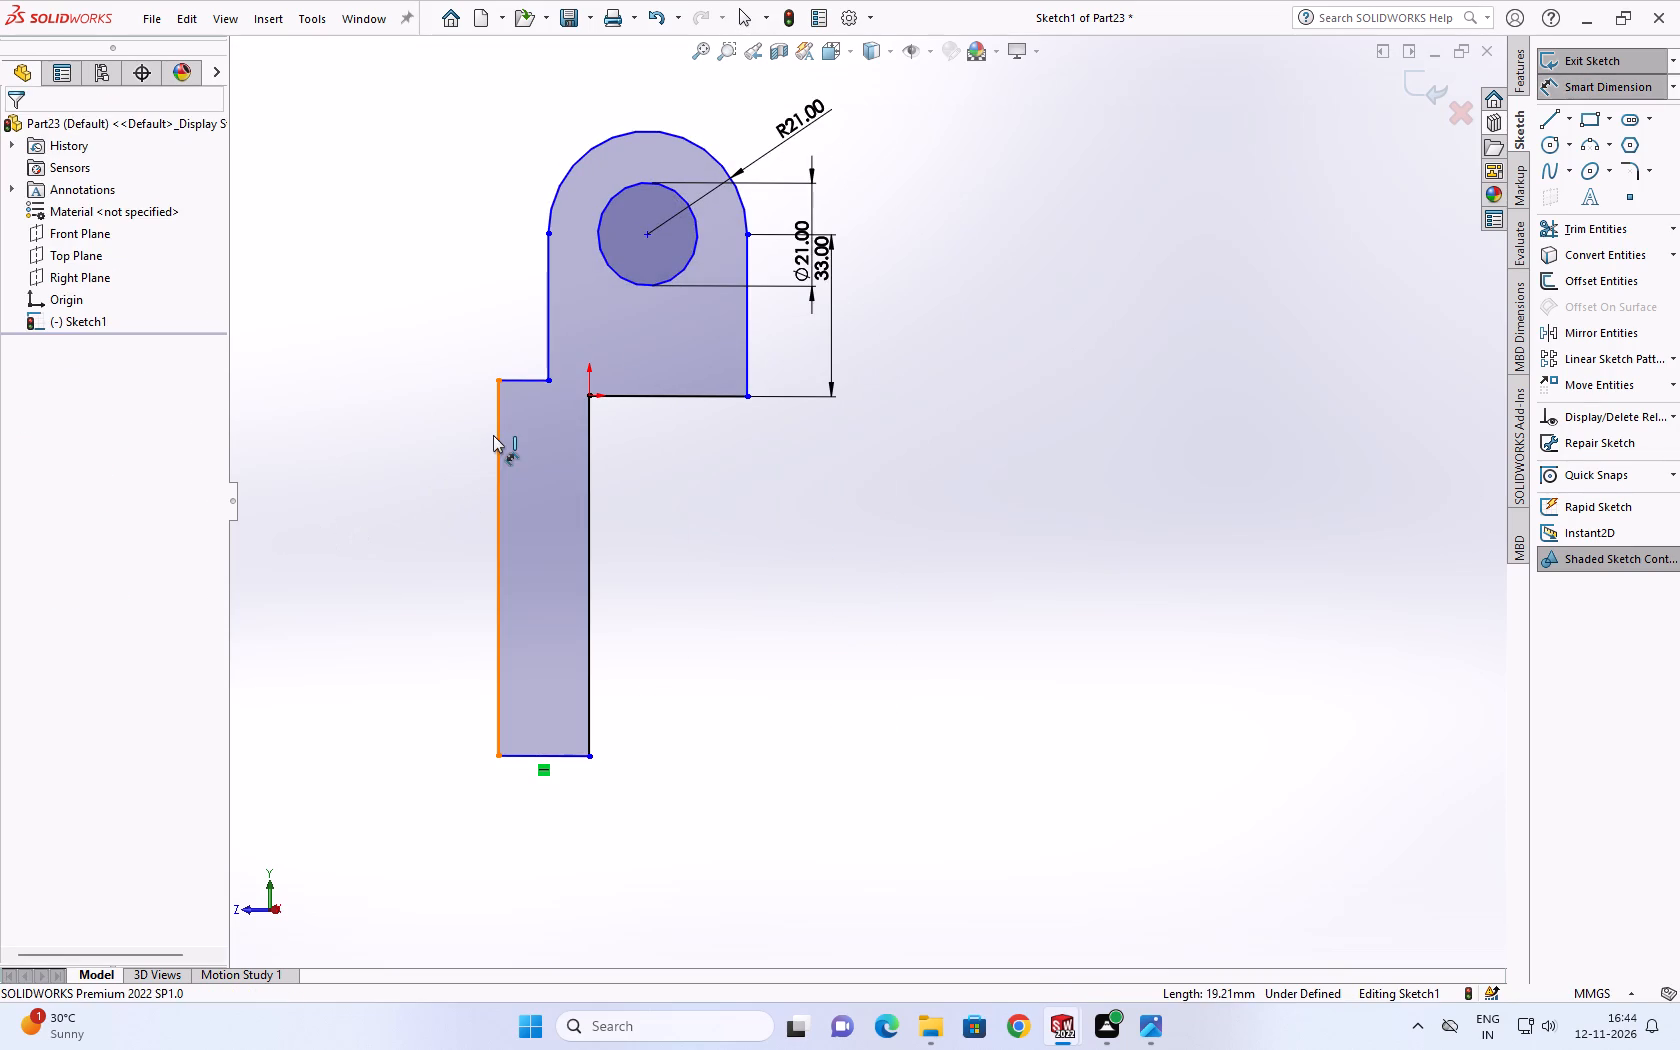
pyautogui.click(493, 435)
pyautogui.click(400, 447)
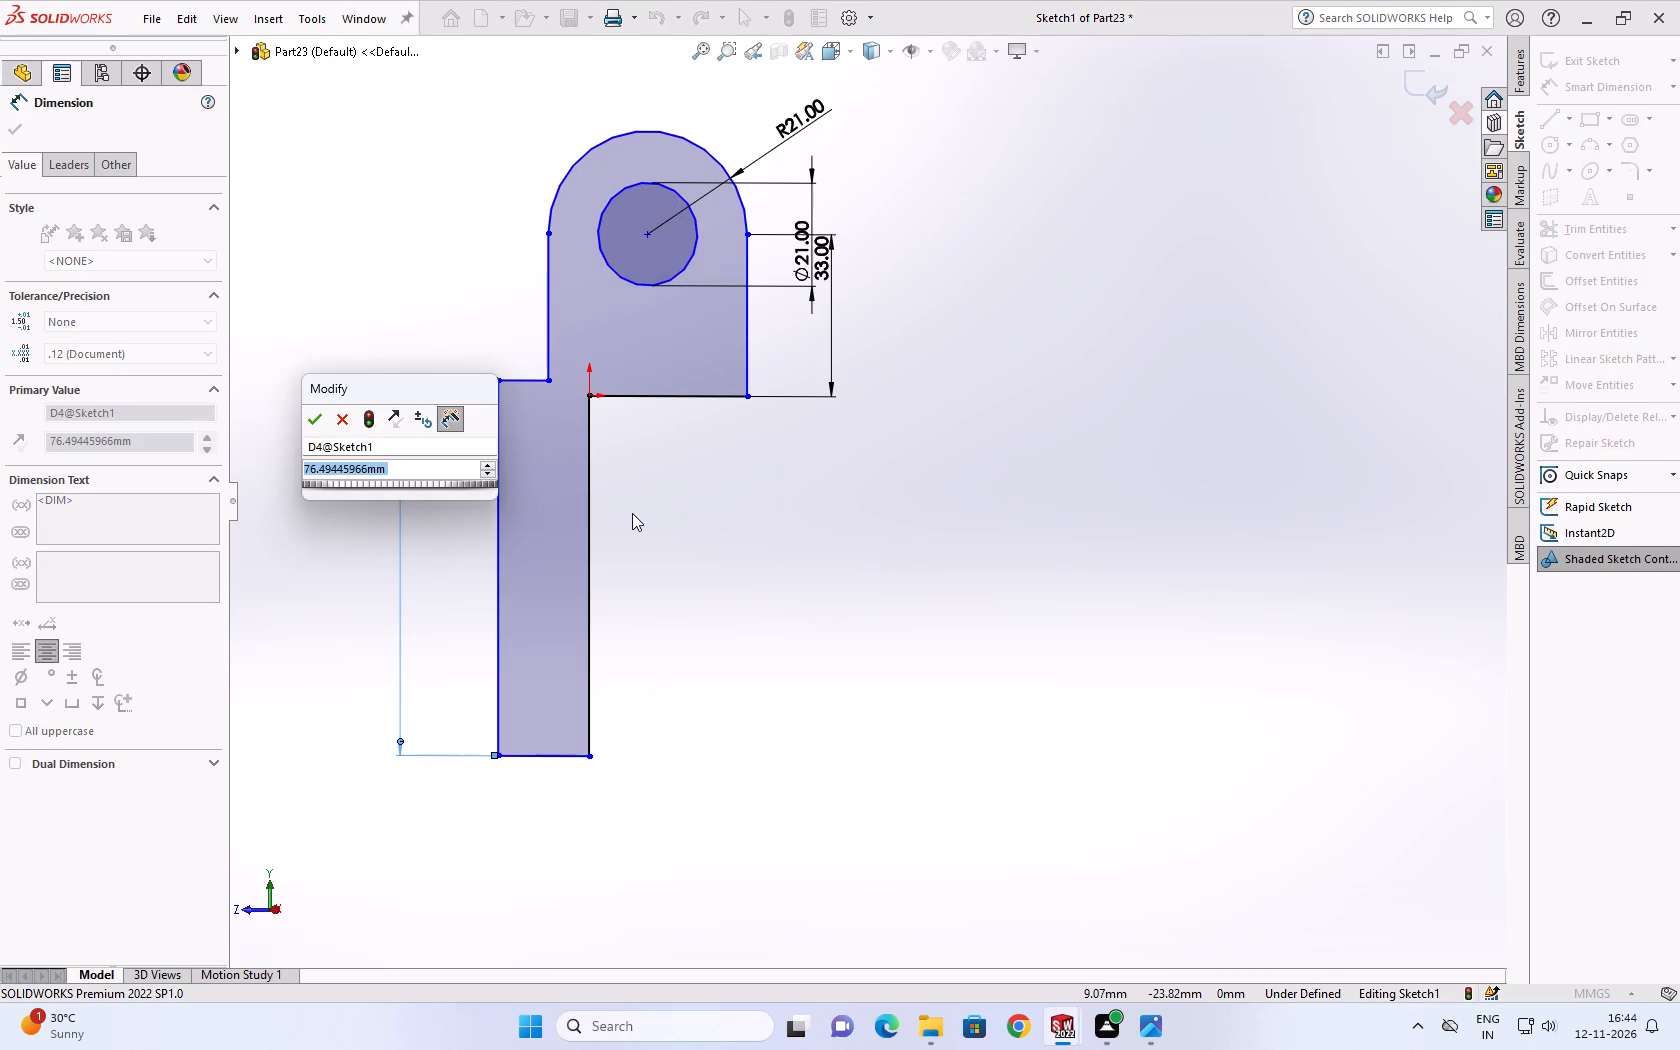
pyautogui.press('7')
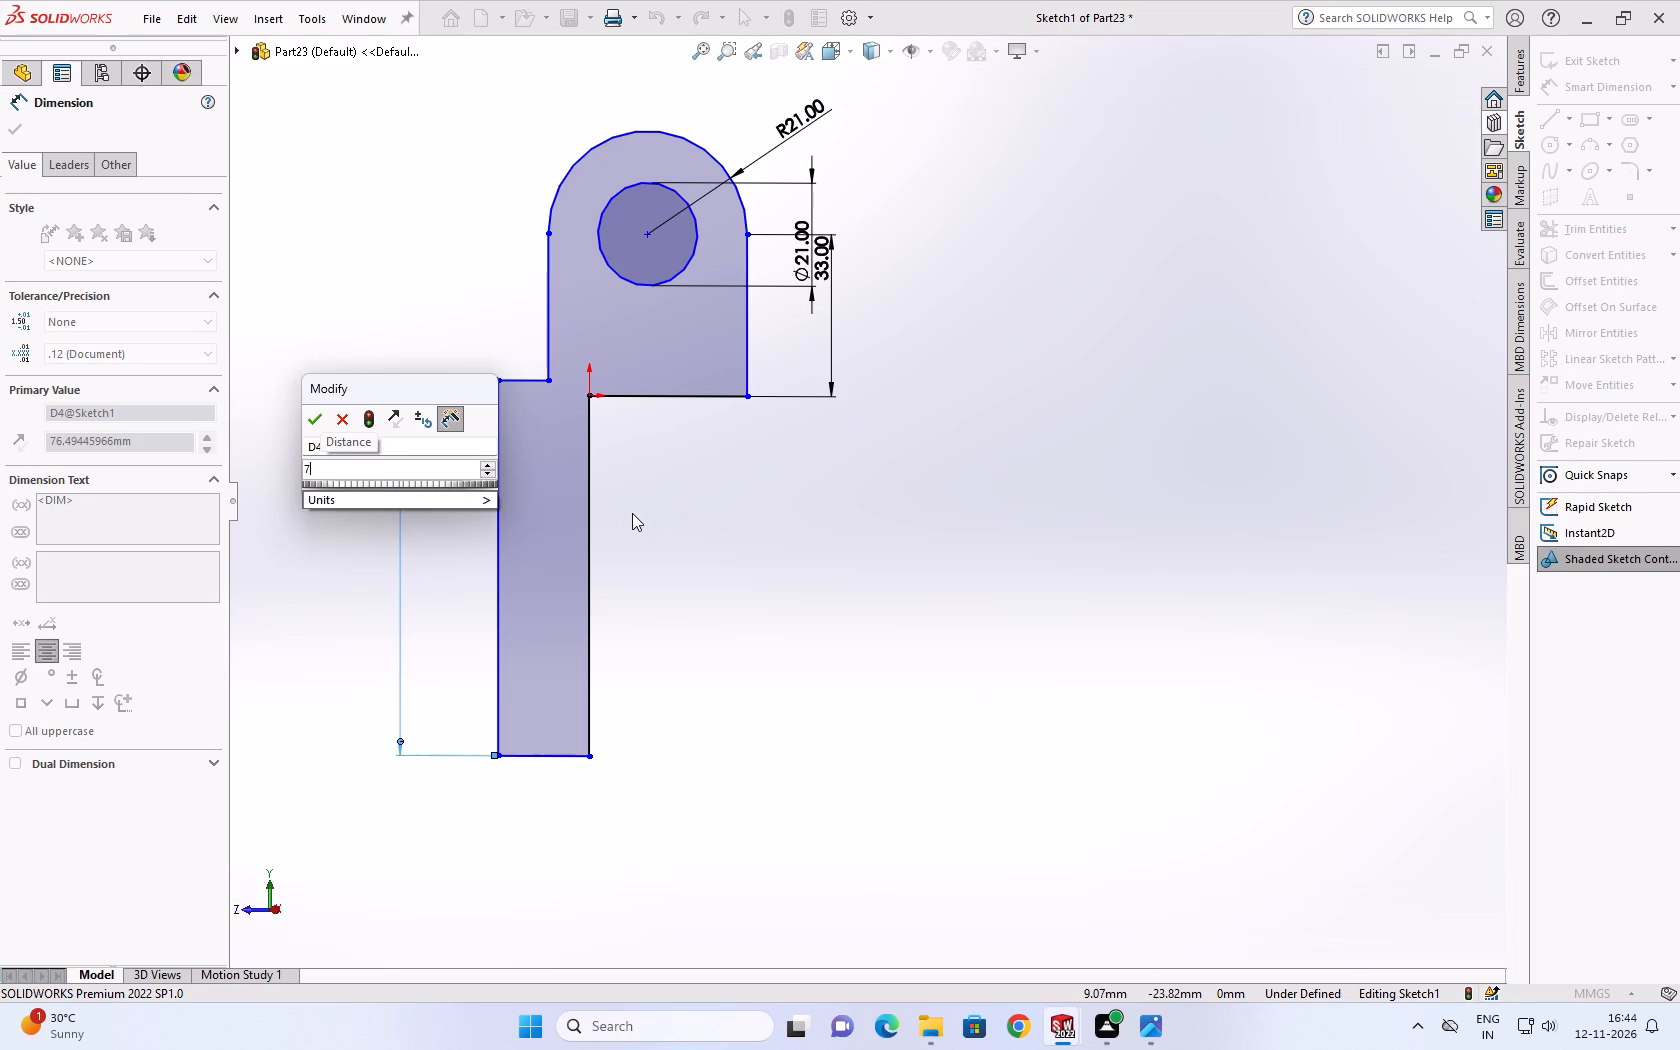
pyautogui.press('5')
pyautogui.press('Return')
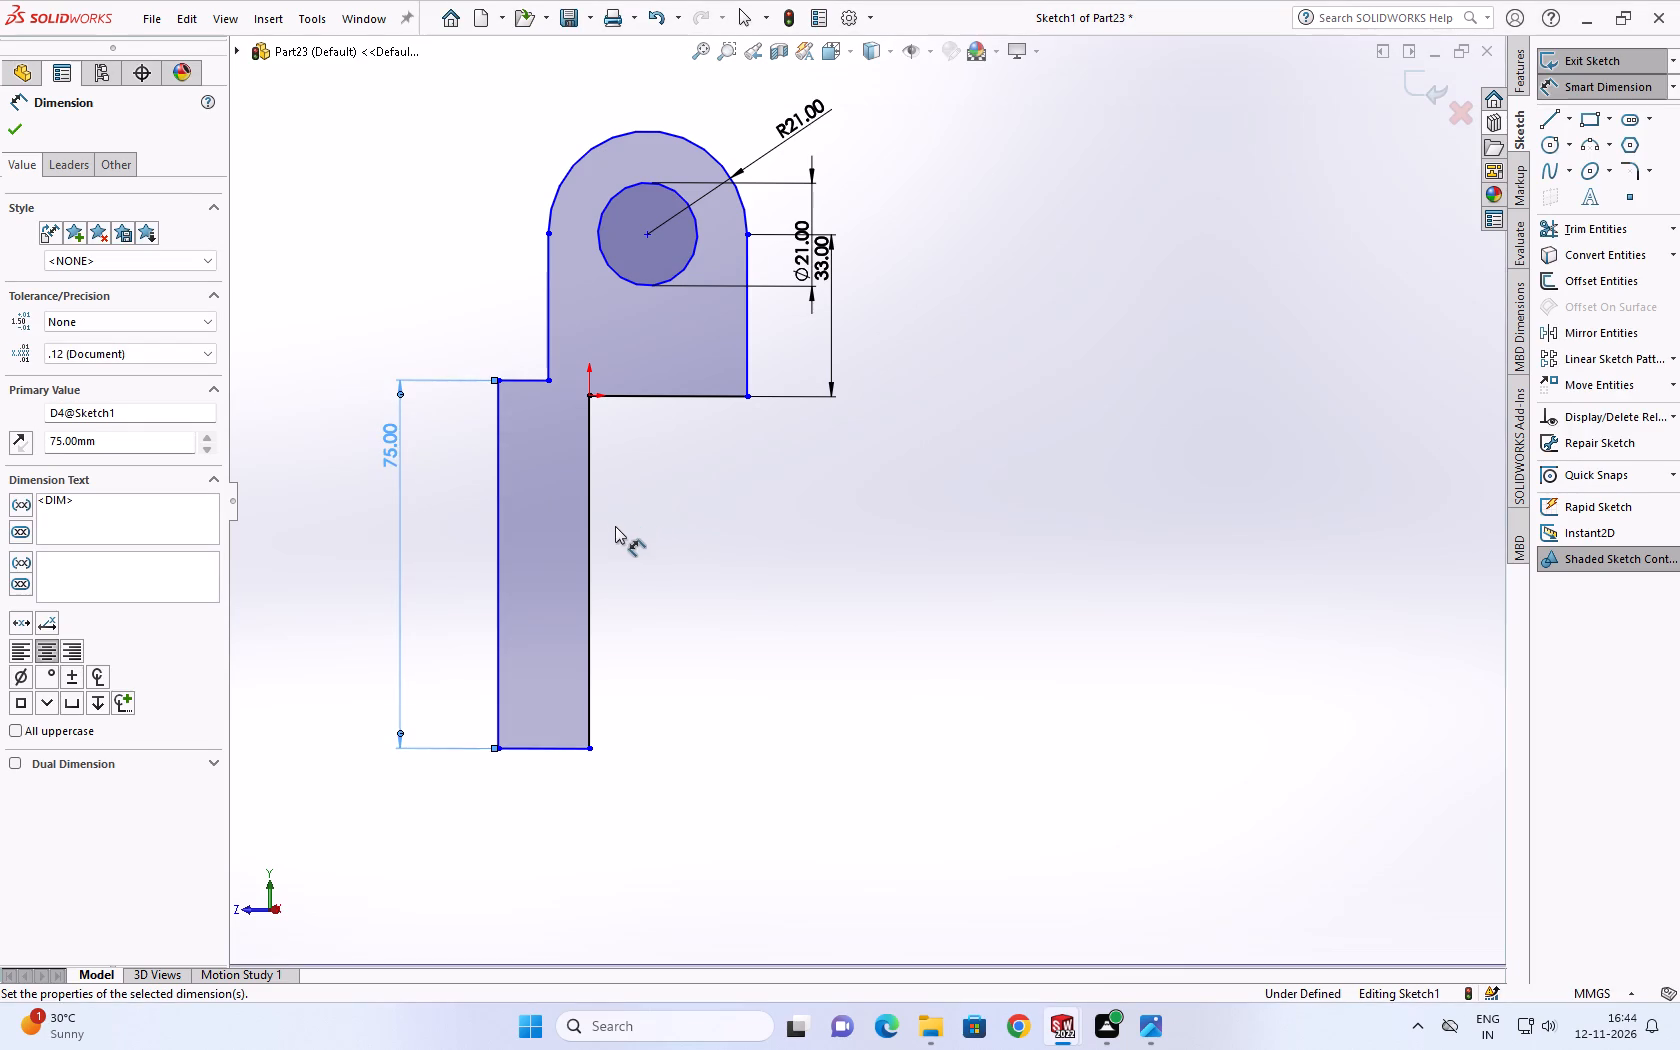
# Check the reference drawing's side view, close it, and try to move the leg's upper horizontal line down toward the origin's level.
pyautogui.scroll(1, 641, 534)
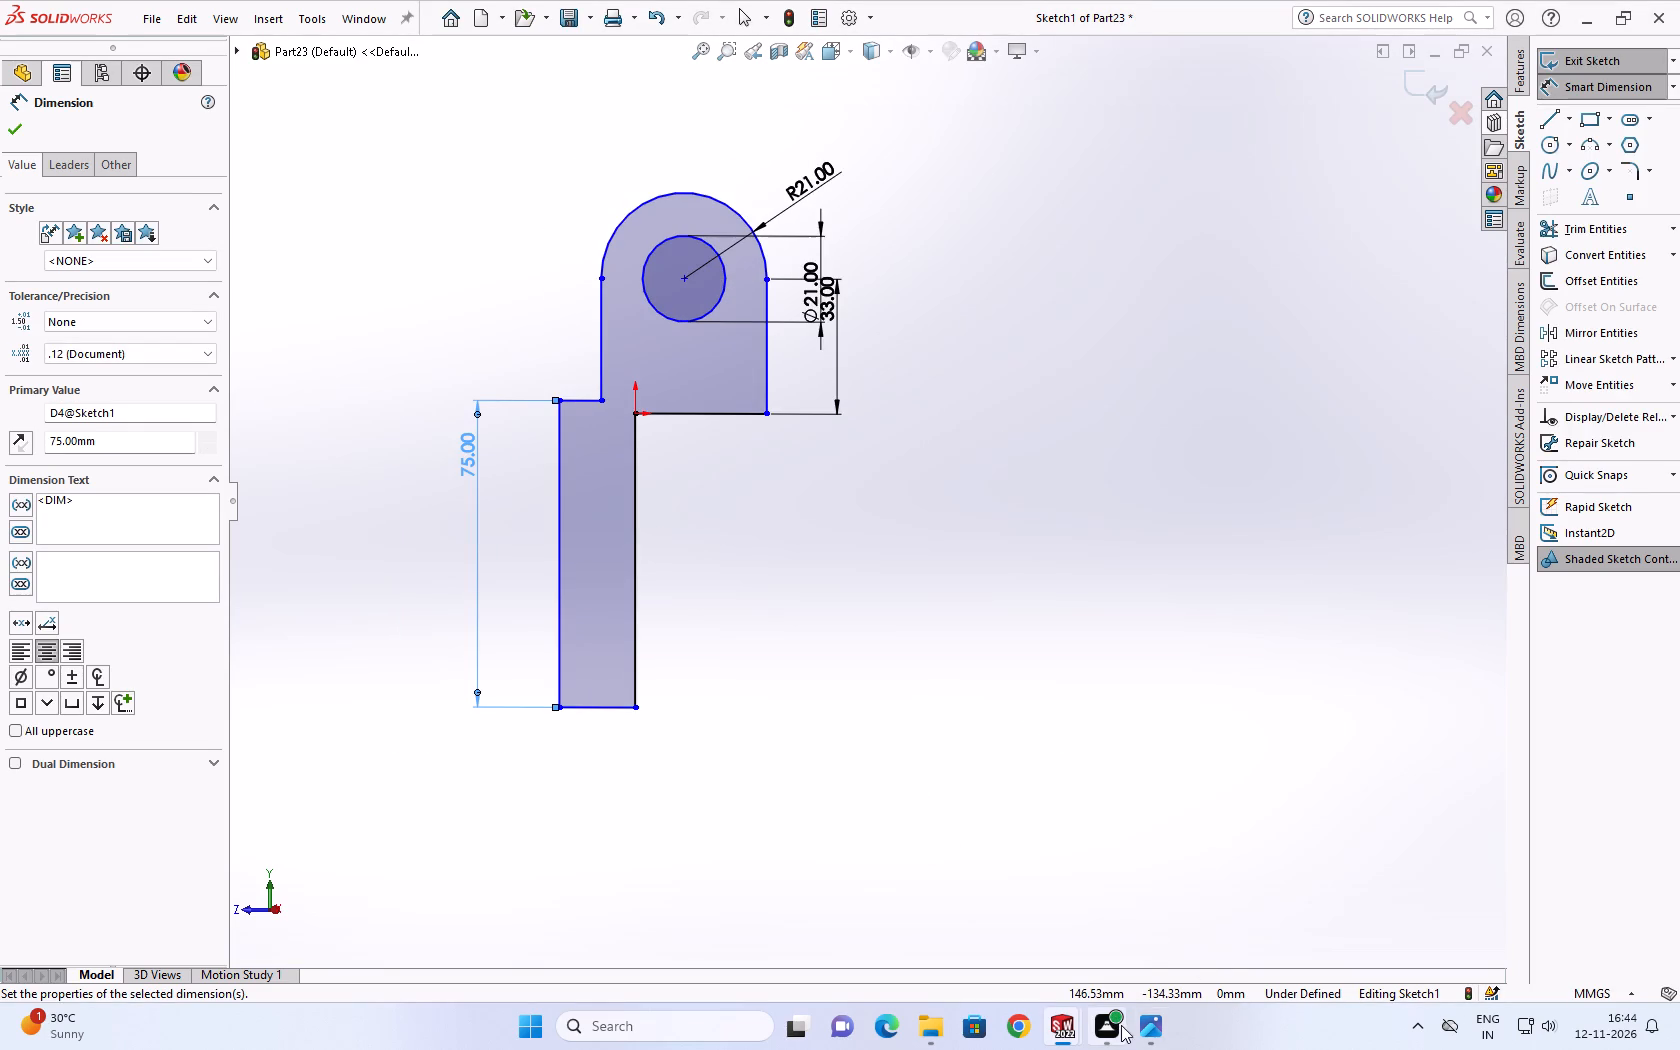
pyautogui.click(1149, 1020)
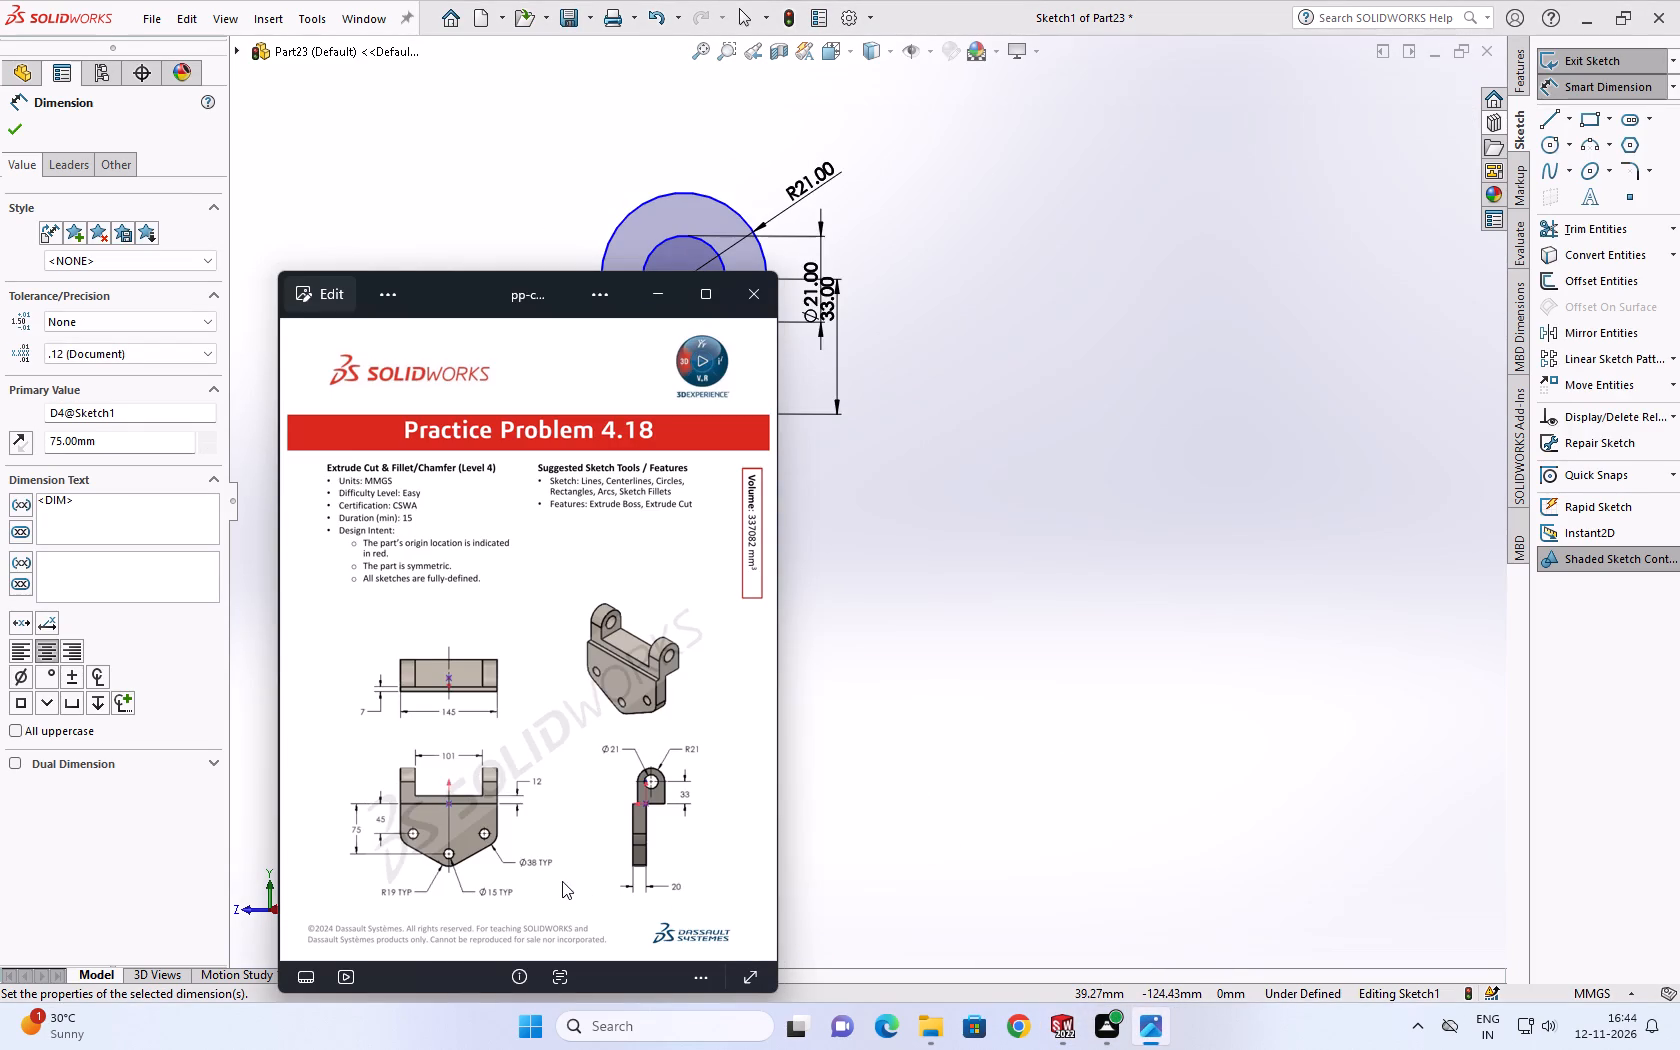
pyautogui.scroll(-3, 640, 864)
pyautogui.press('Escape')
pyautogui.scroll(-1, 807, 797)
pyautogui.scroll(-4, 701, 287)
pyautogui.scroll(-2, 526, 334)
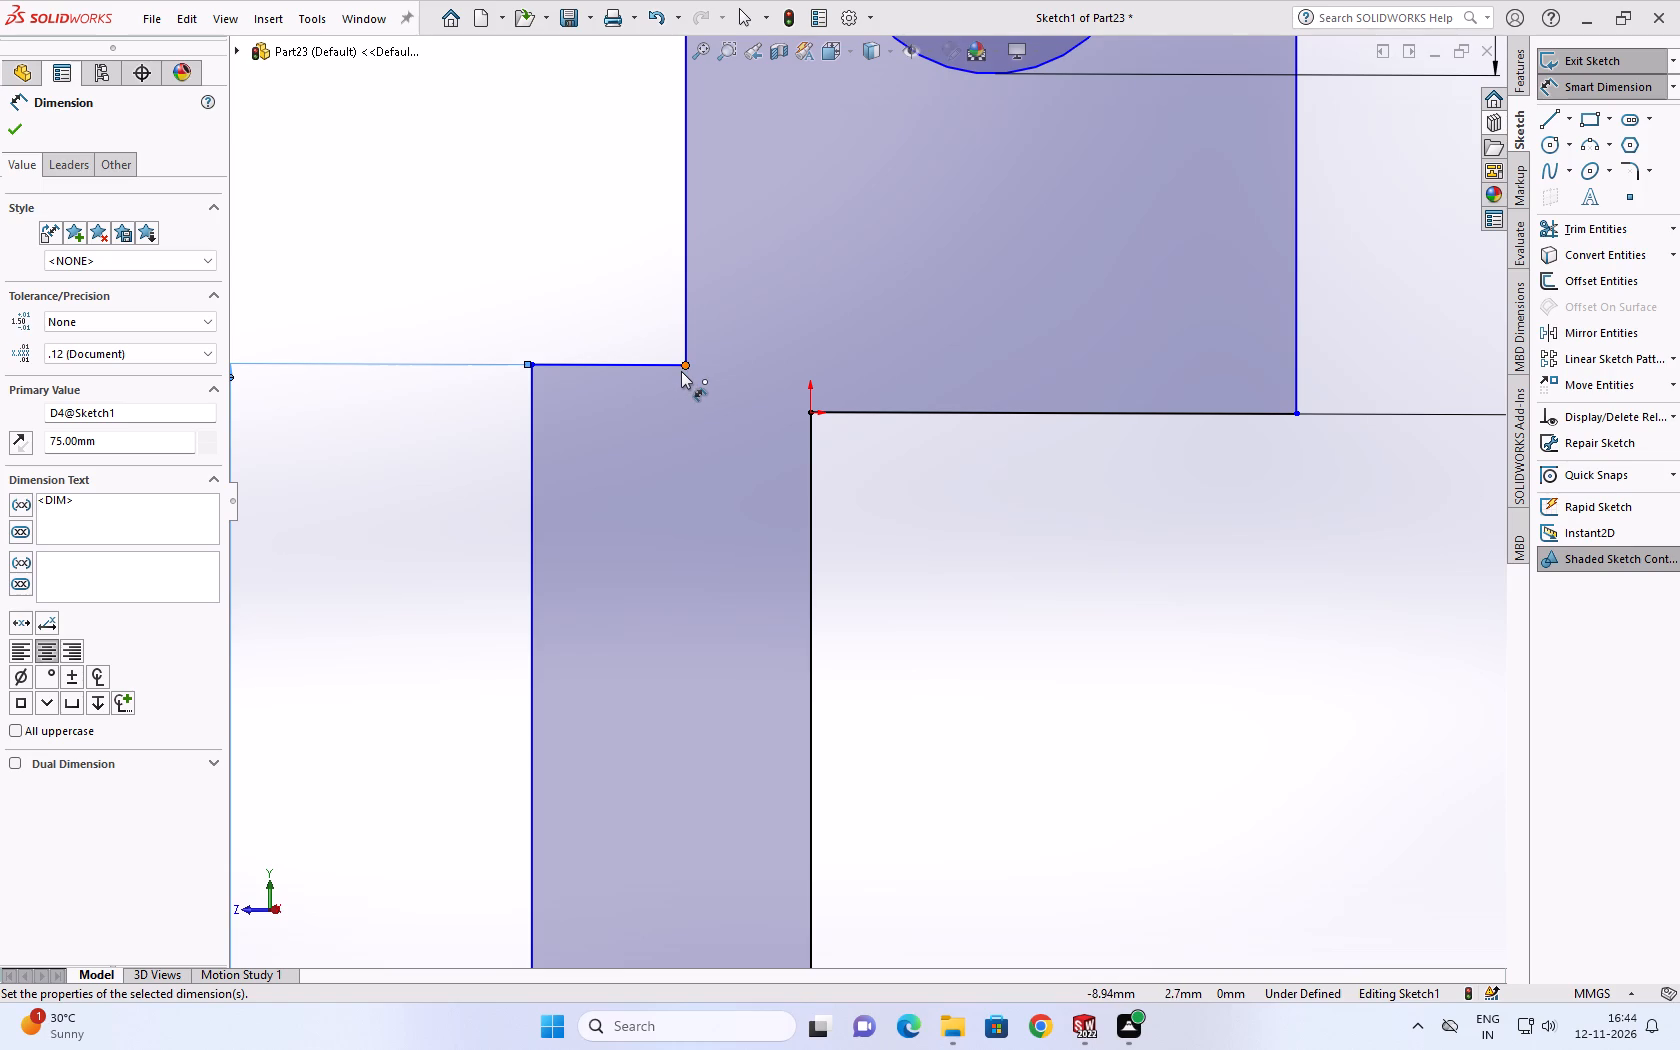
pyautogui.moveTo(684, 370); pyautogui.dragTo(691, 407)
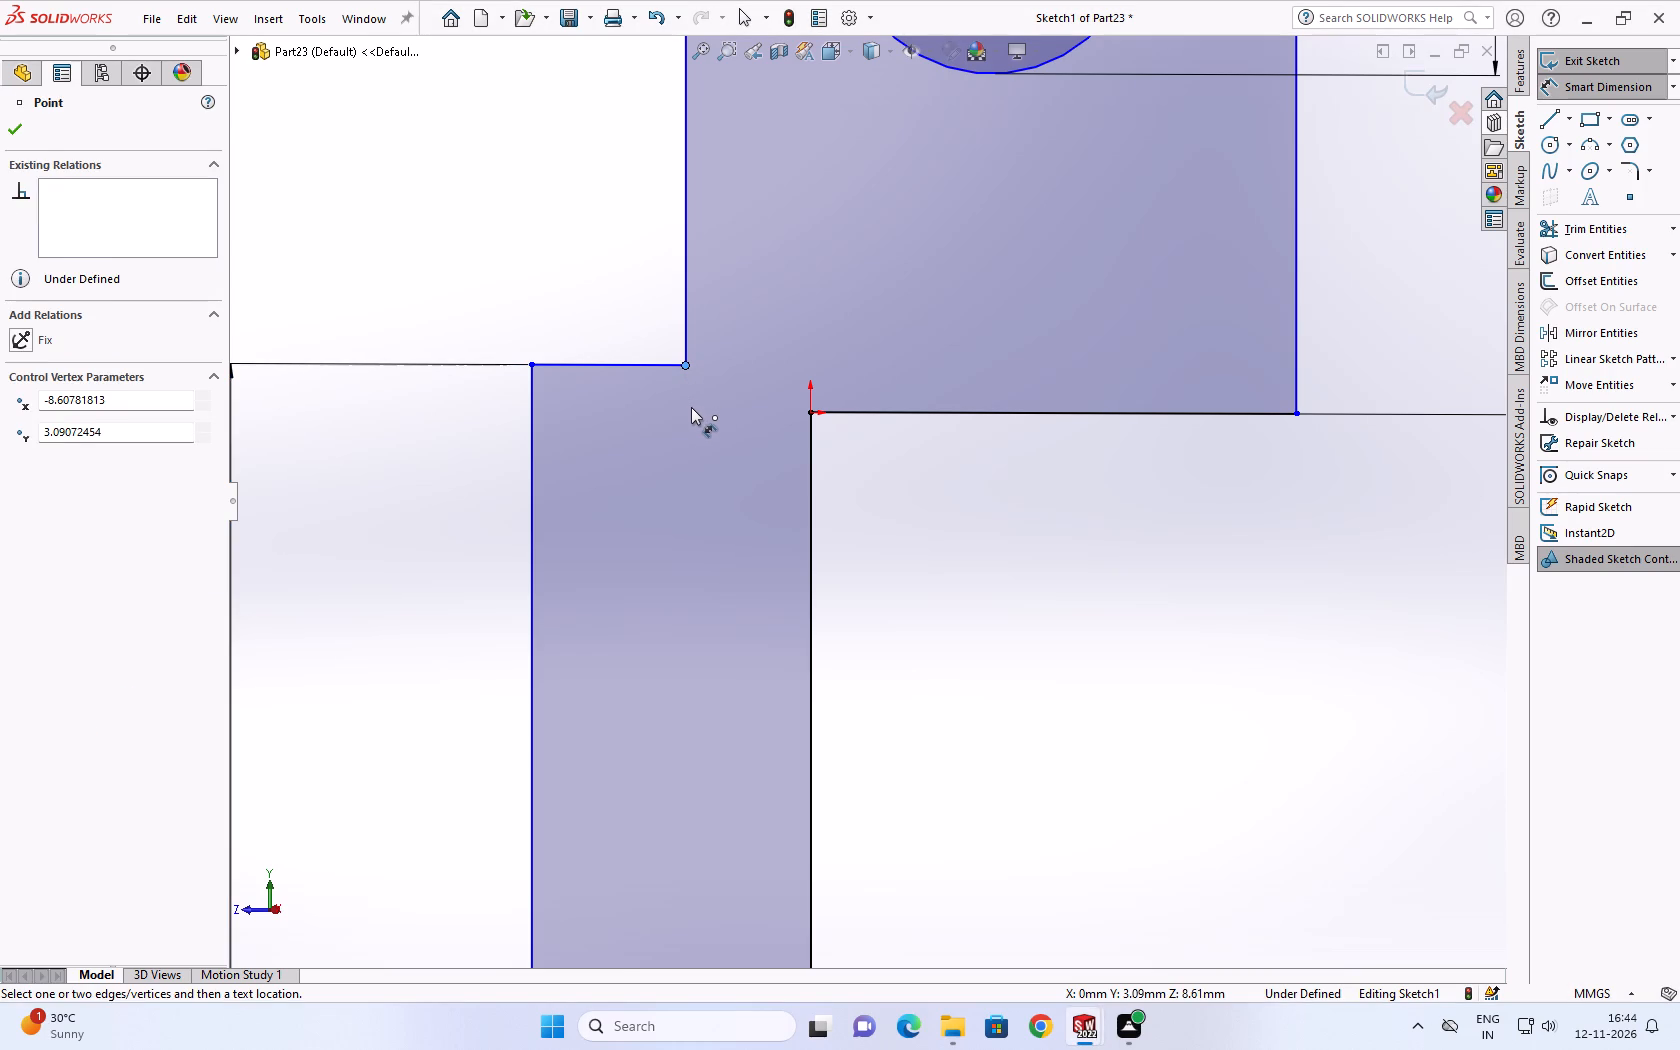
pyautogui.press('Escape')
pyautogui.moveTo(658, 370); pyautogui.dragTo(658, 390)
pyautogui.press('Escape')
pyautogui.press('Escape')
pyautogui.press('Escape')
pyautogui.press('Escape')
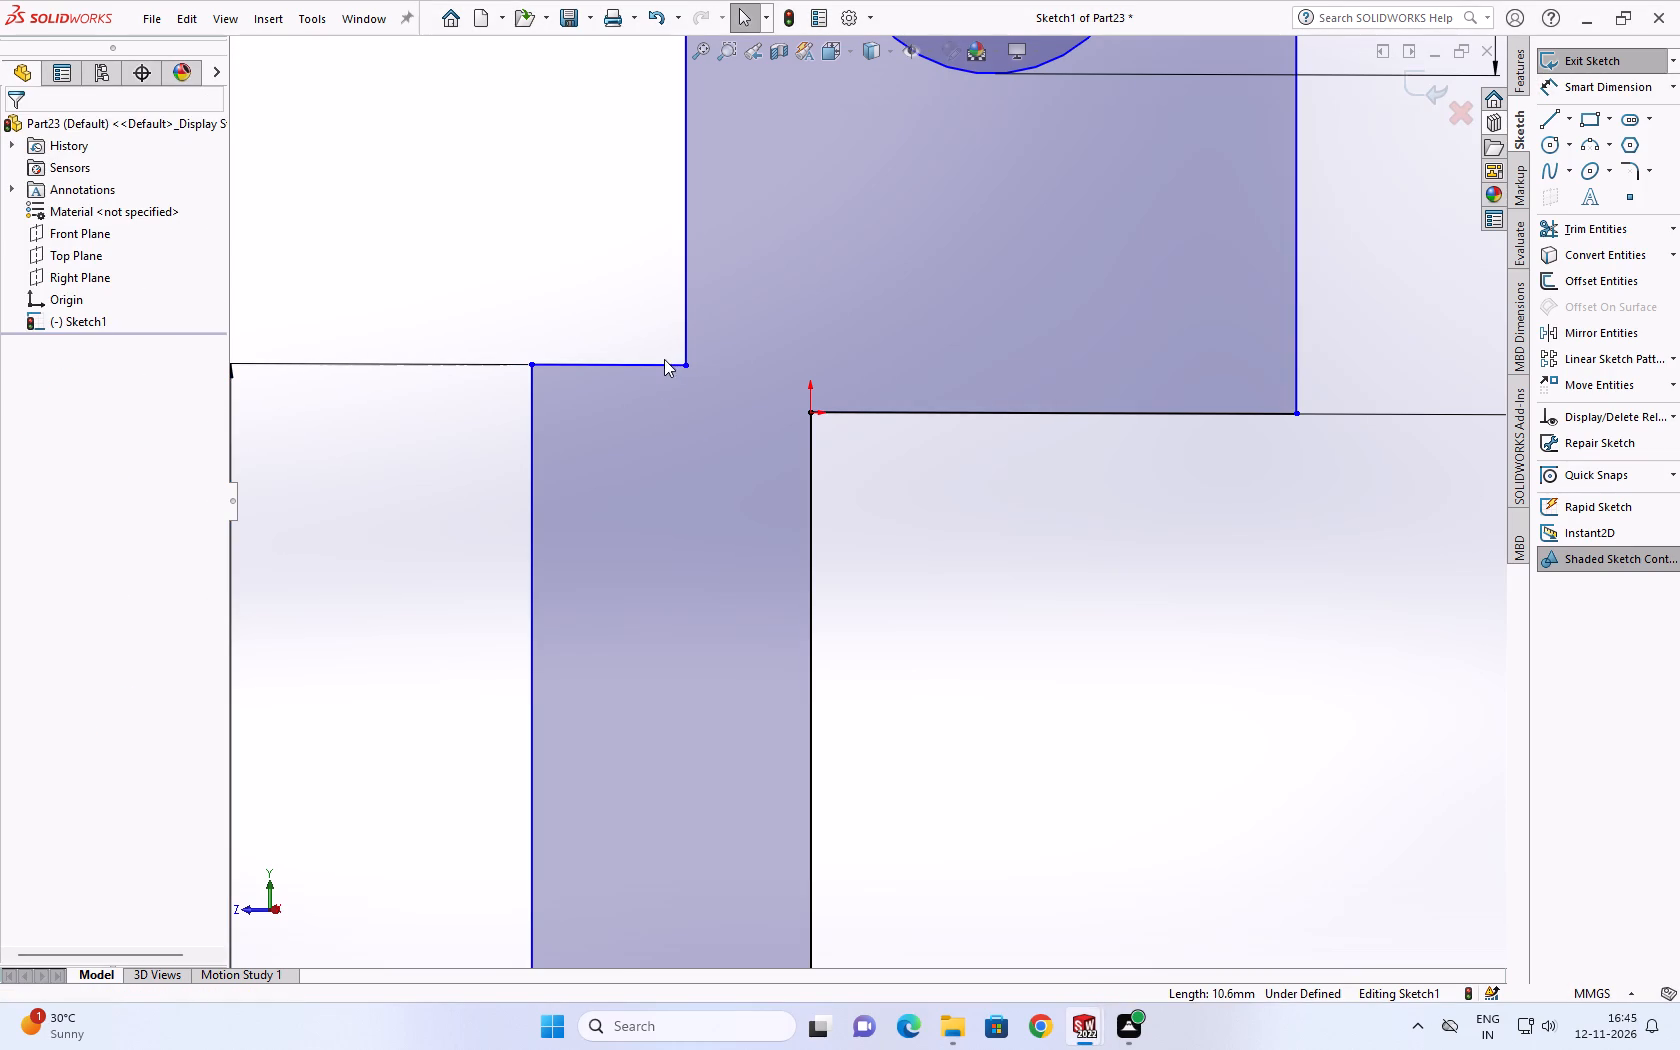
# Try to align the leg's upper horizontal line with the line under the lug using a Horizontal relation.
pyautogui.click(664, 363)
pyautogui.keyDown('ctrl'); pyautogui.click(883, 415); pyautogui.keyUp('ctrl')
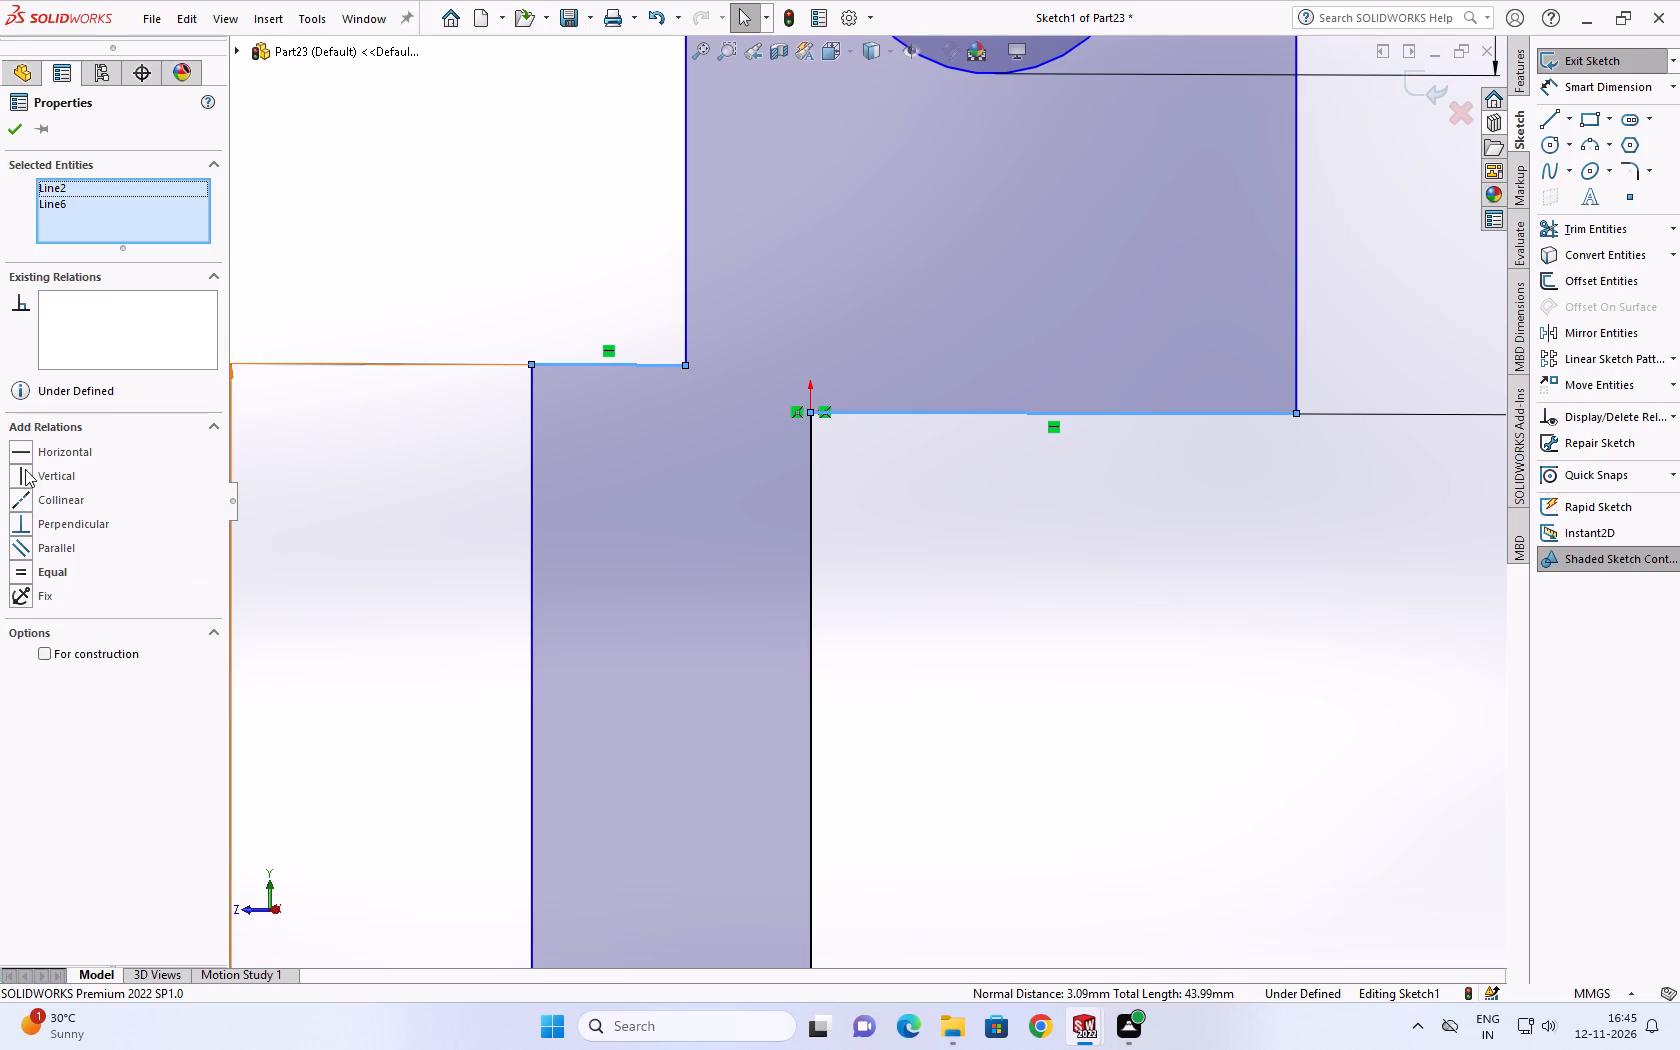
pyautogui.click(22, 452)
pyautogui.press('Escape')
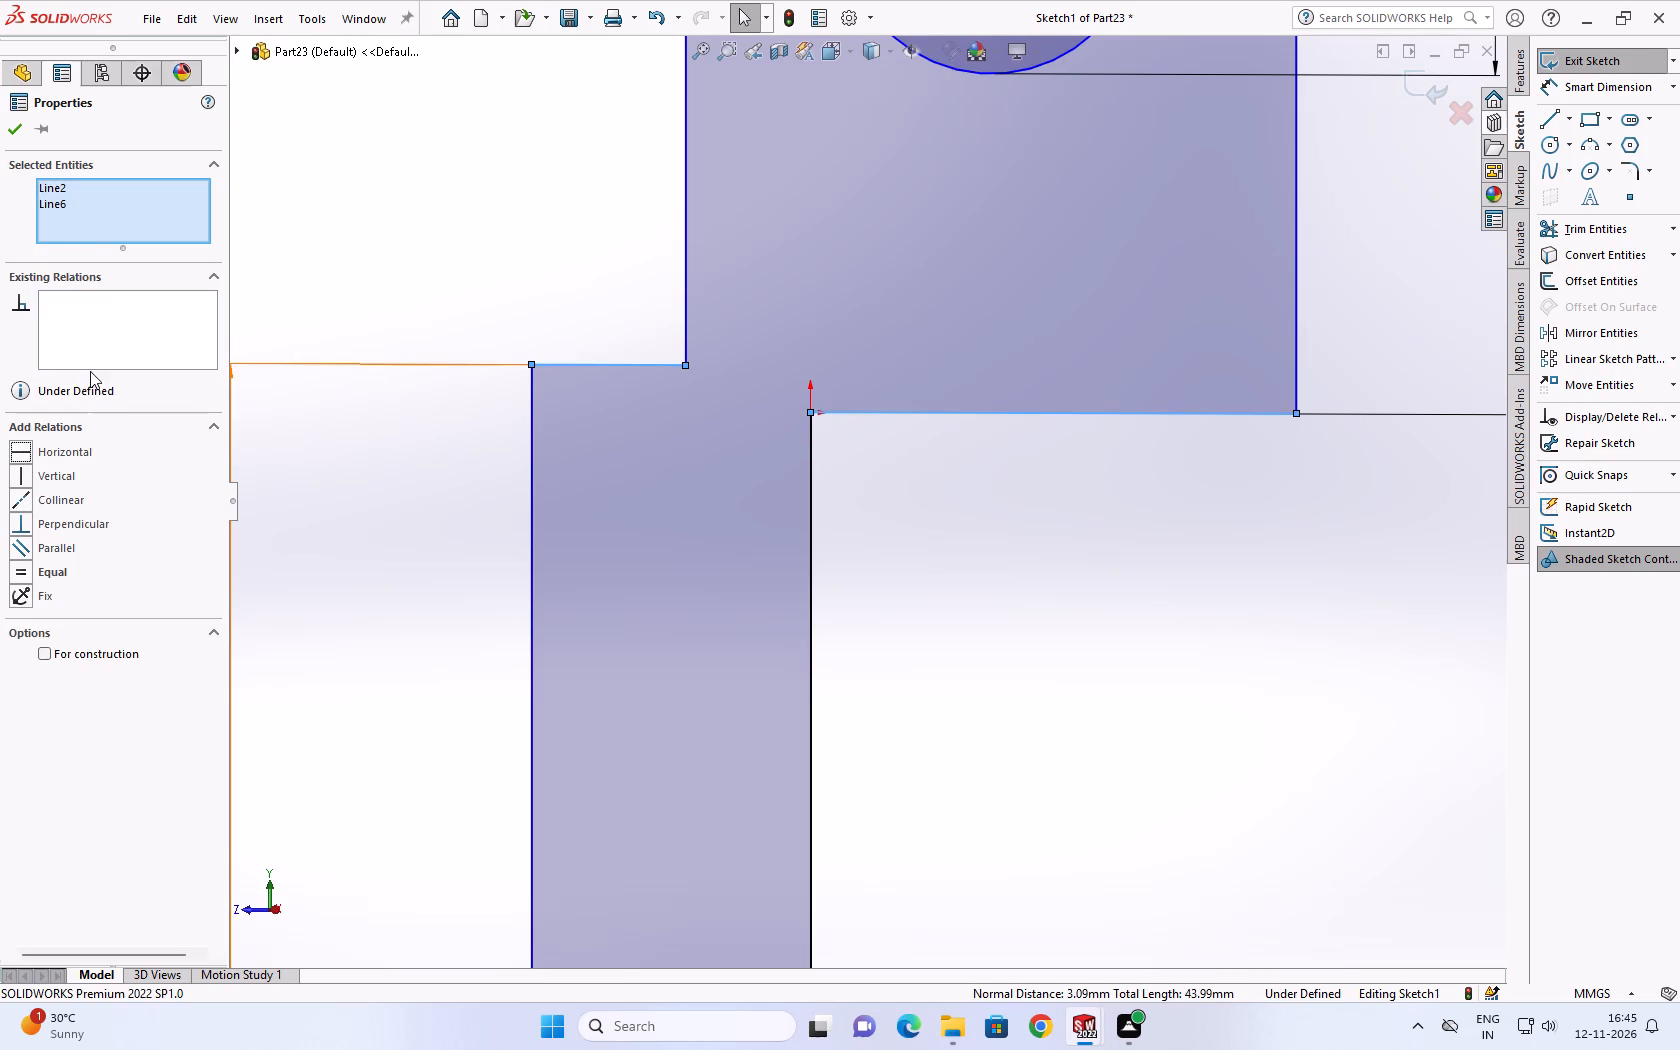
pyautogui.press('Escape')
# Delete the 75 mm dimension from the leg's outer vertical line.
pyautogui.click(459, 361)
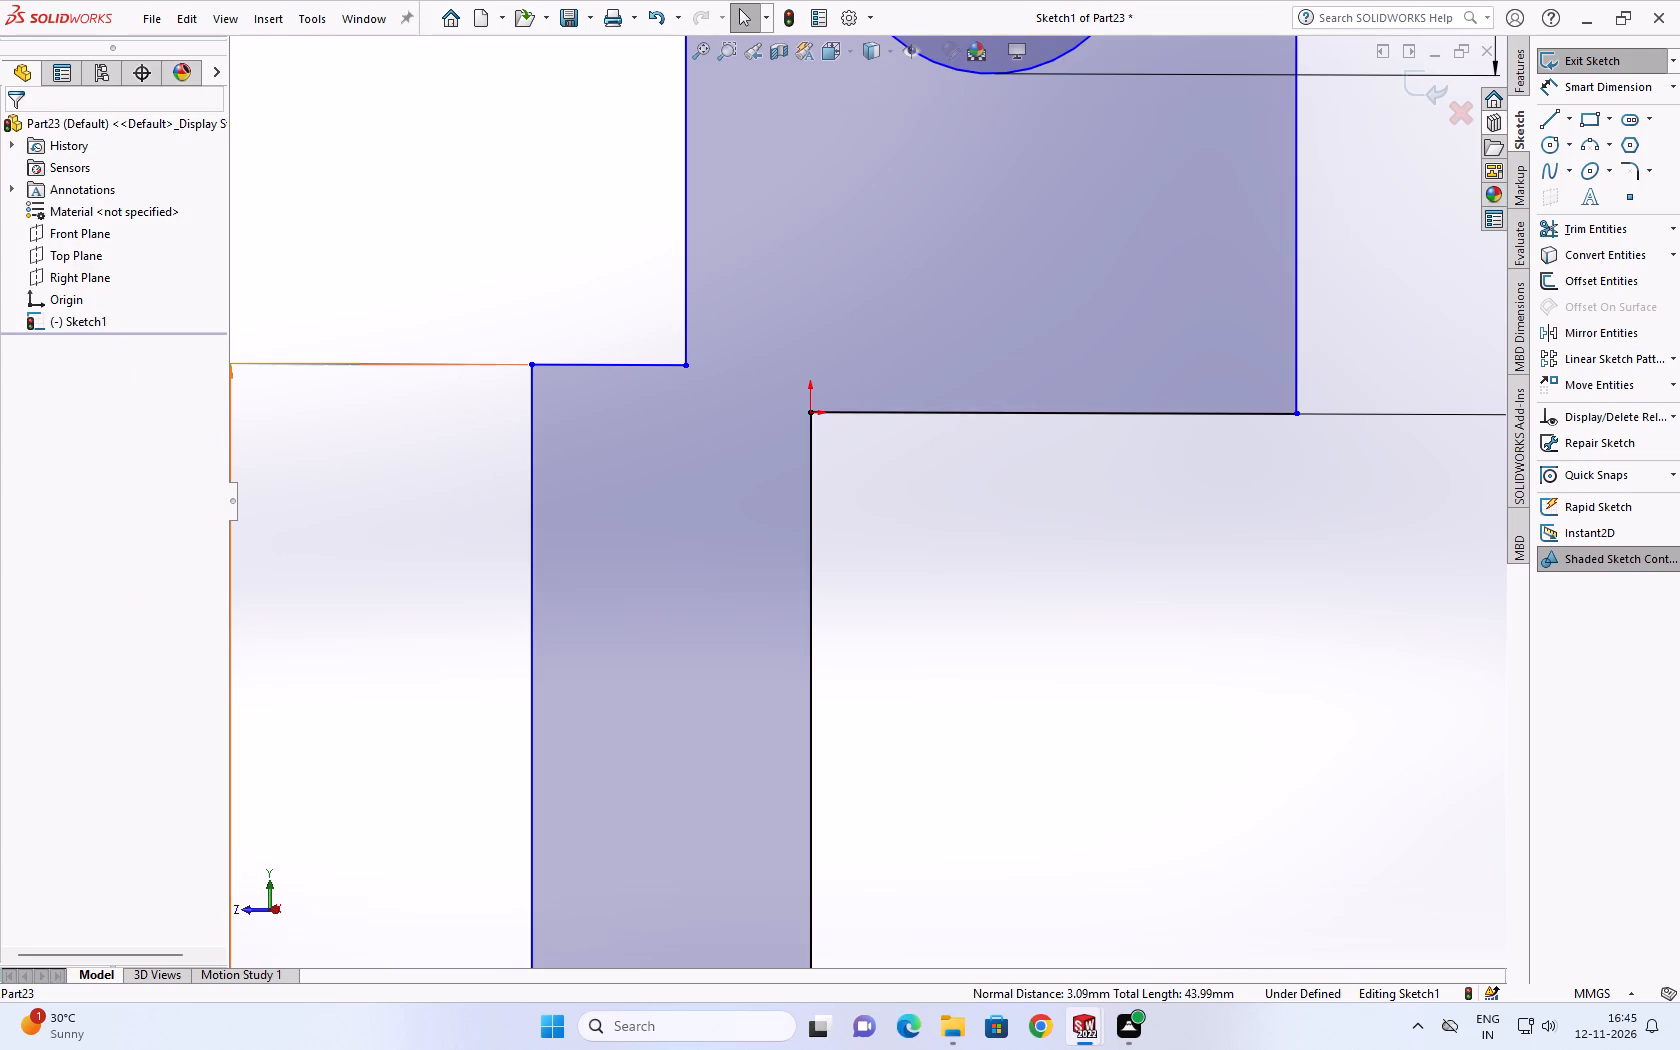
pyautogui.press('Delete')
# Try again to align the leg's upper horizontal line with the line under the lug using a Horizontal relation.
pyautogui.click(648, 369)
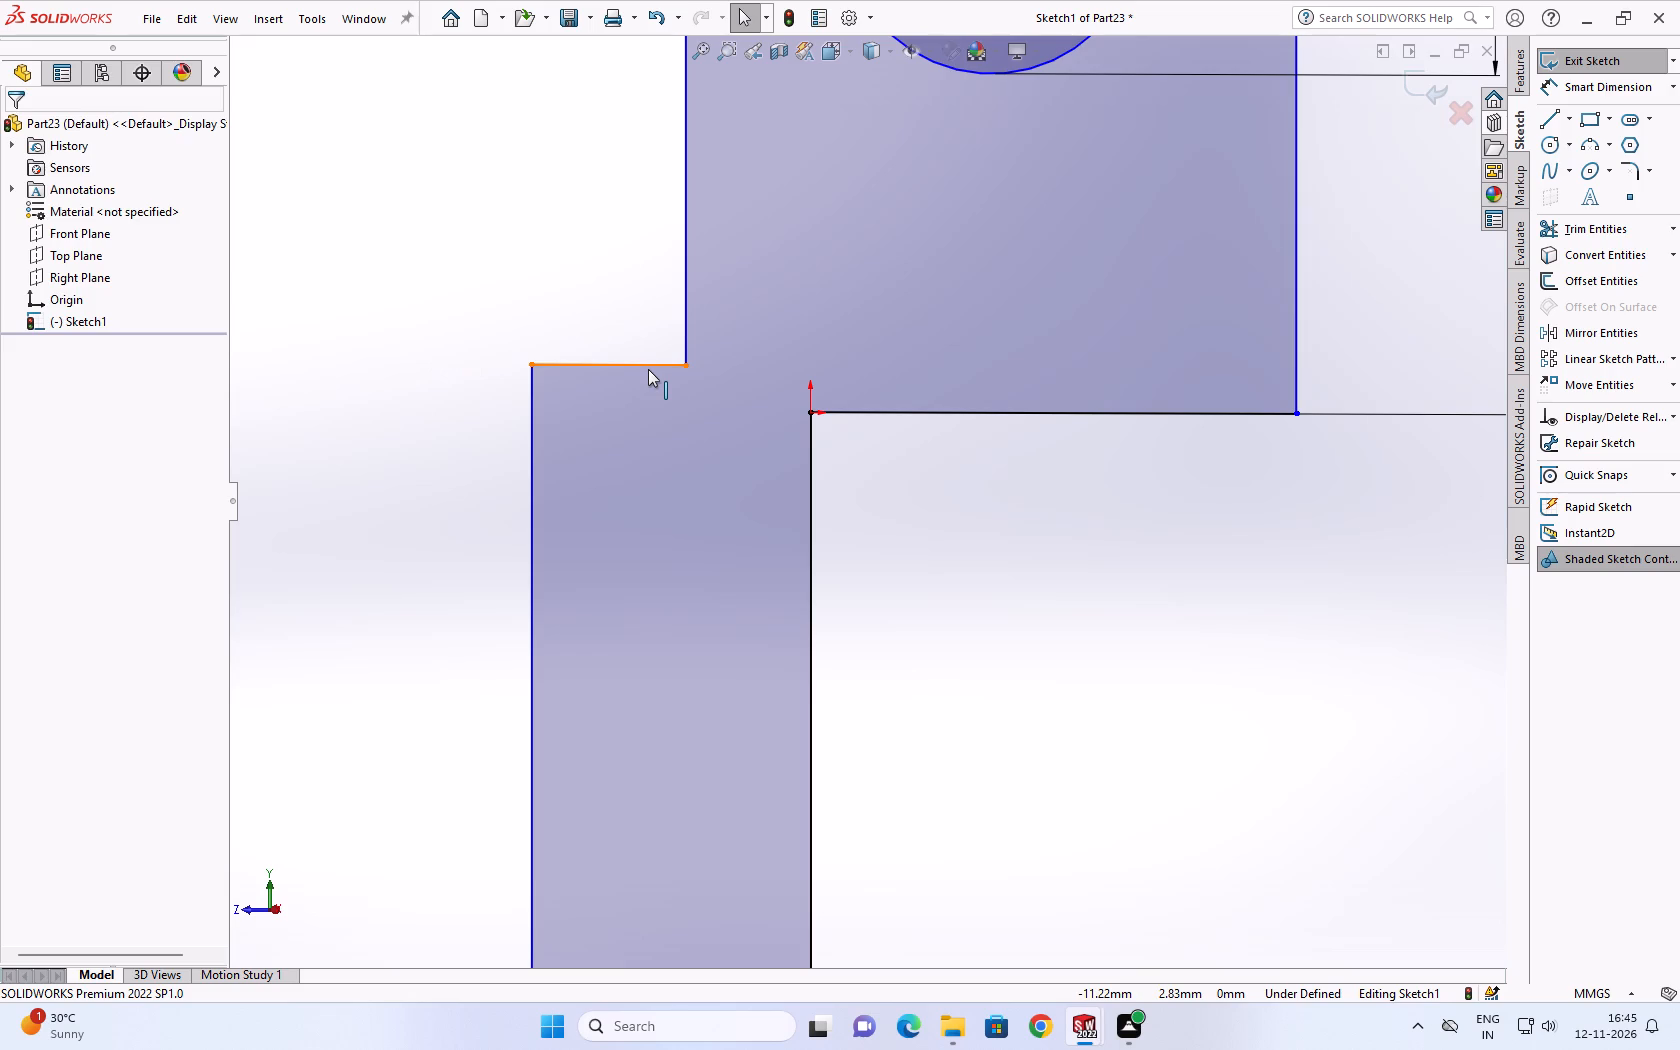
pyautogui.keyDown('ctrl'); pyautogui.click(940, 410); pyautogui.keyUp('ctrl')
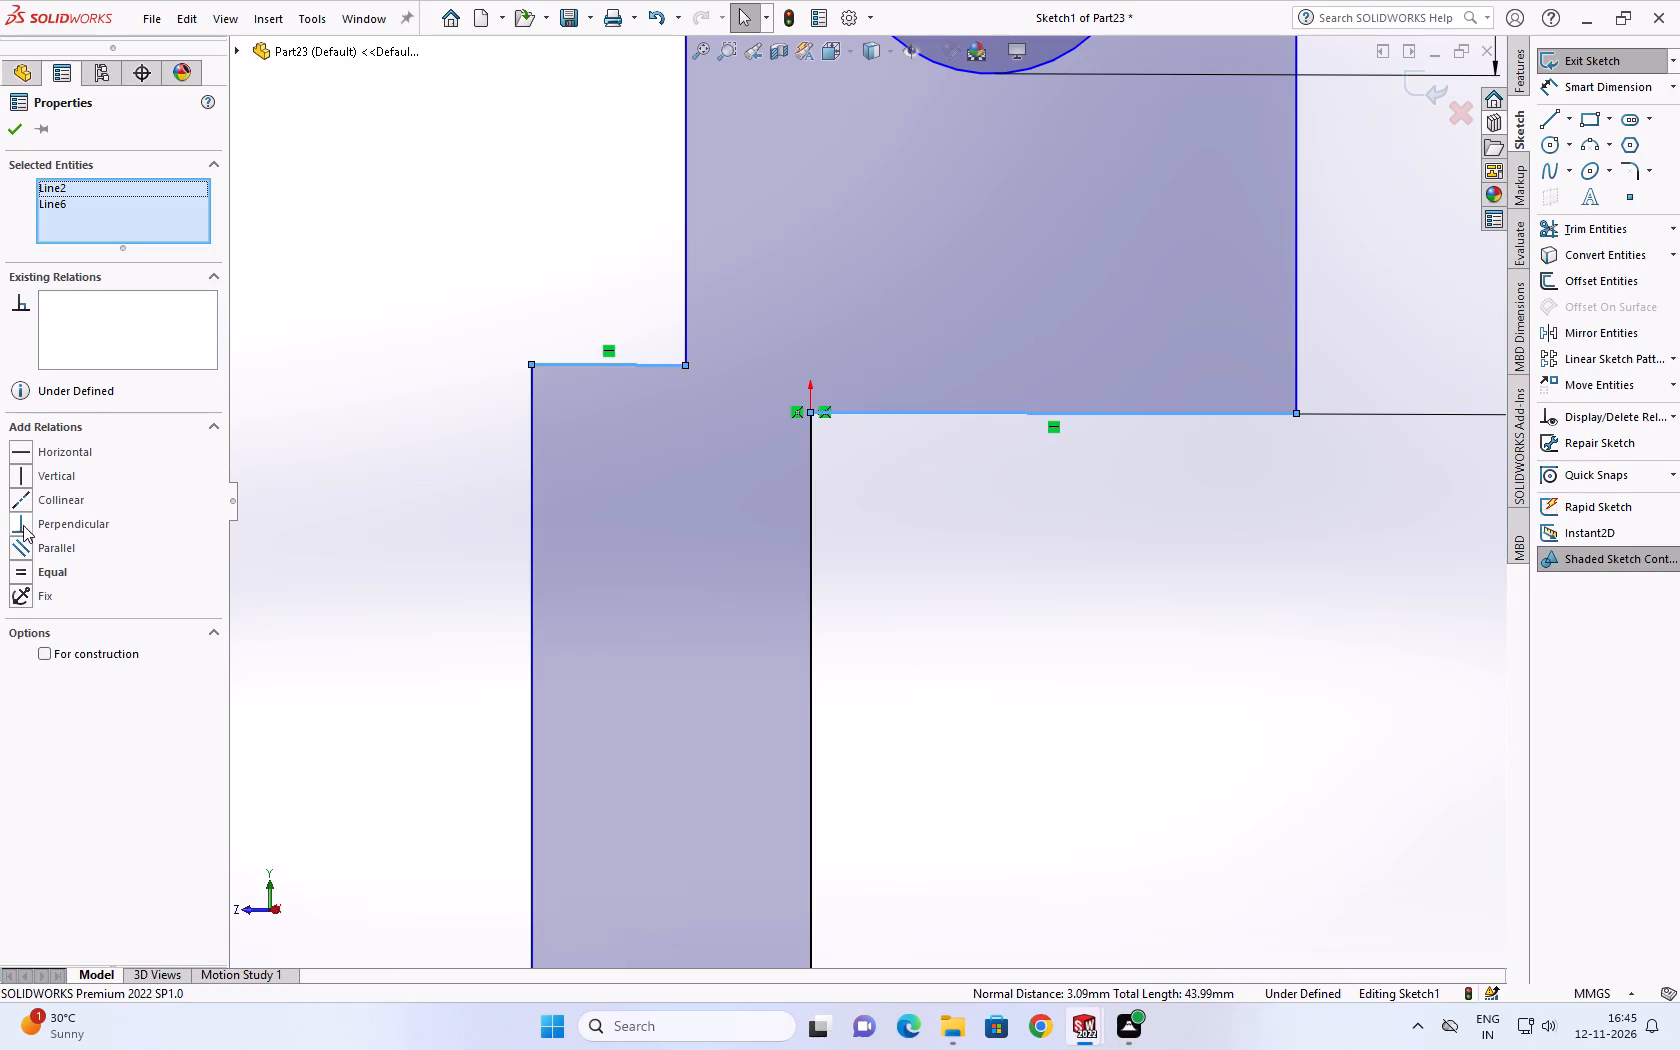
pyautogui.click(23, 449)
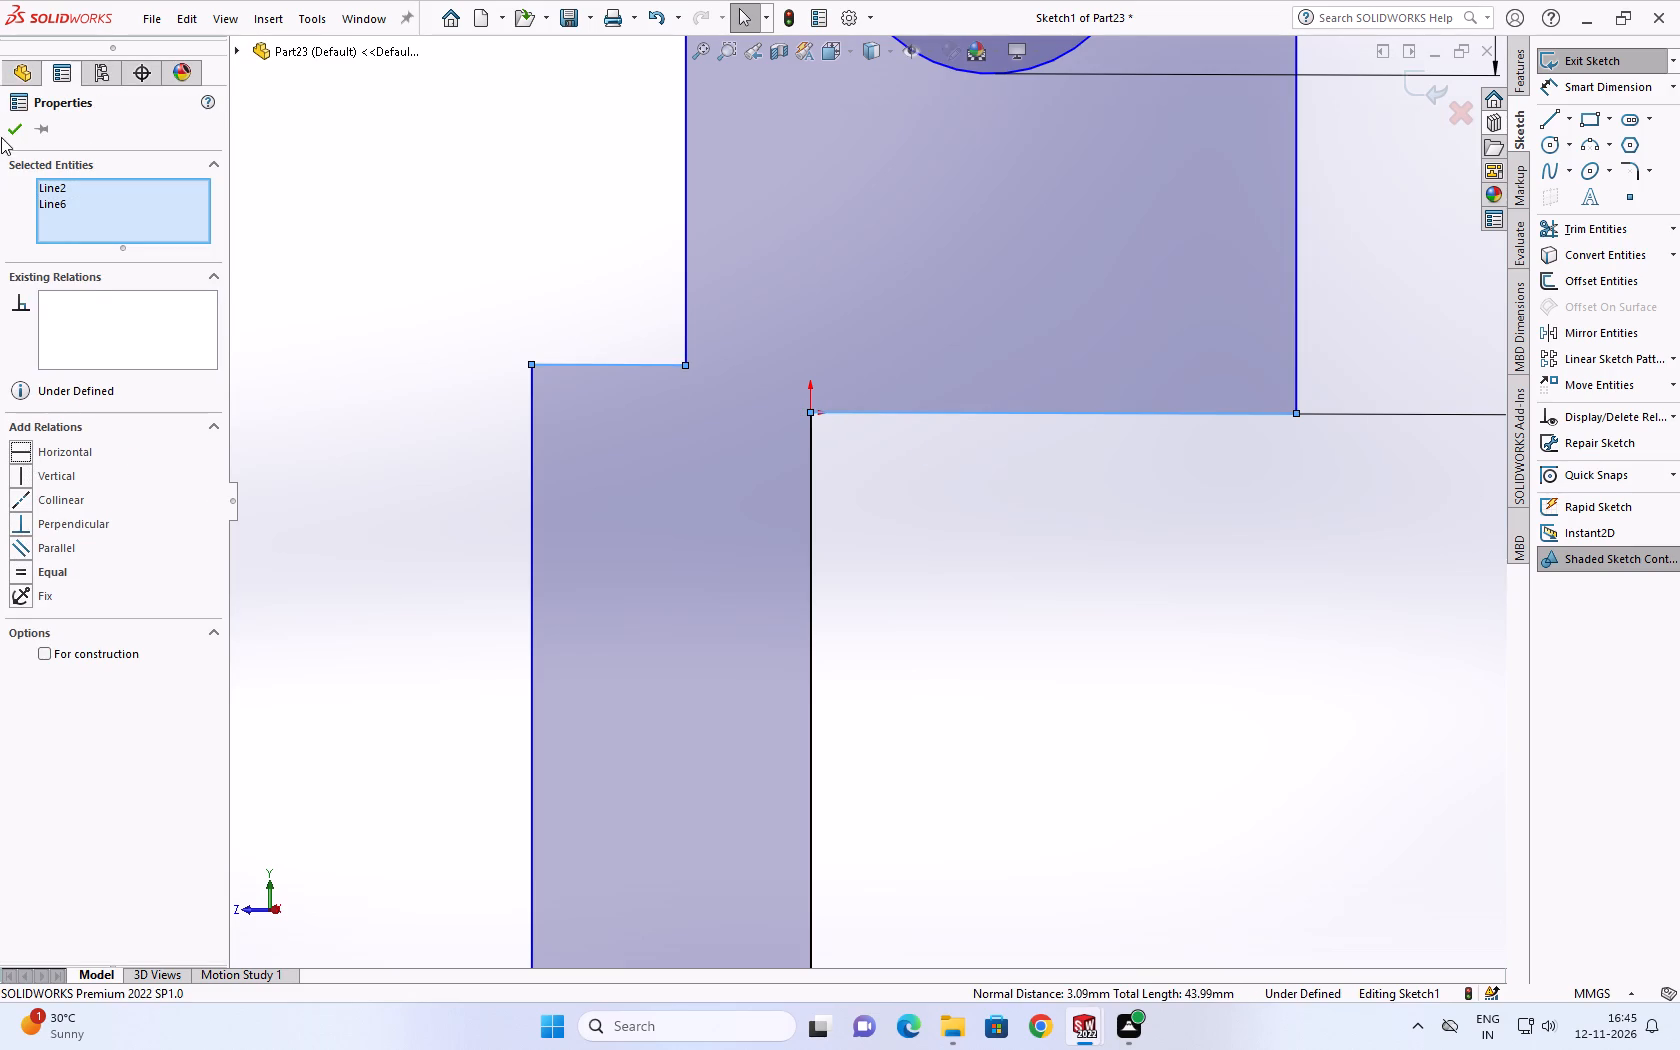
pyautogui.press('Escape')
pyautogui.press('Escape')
# Move the leg's upper horizontal line down to about the level of the origin and the line under the lug.
pyautogui.moveTo(560, 360); pyautogui.dragTo(560, 364)
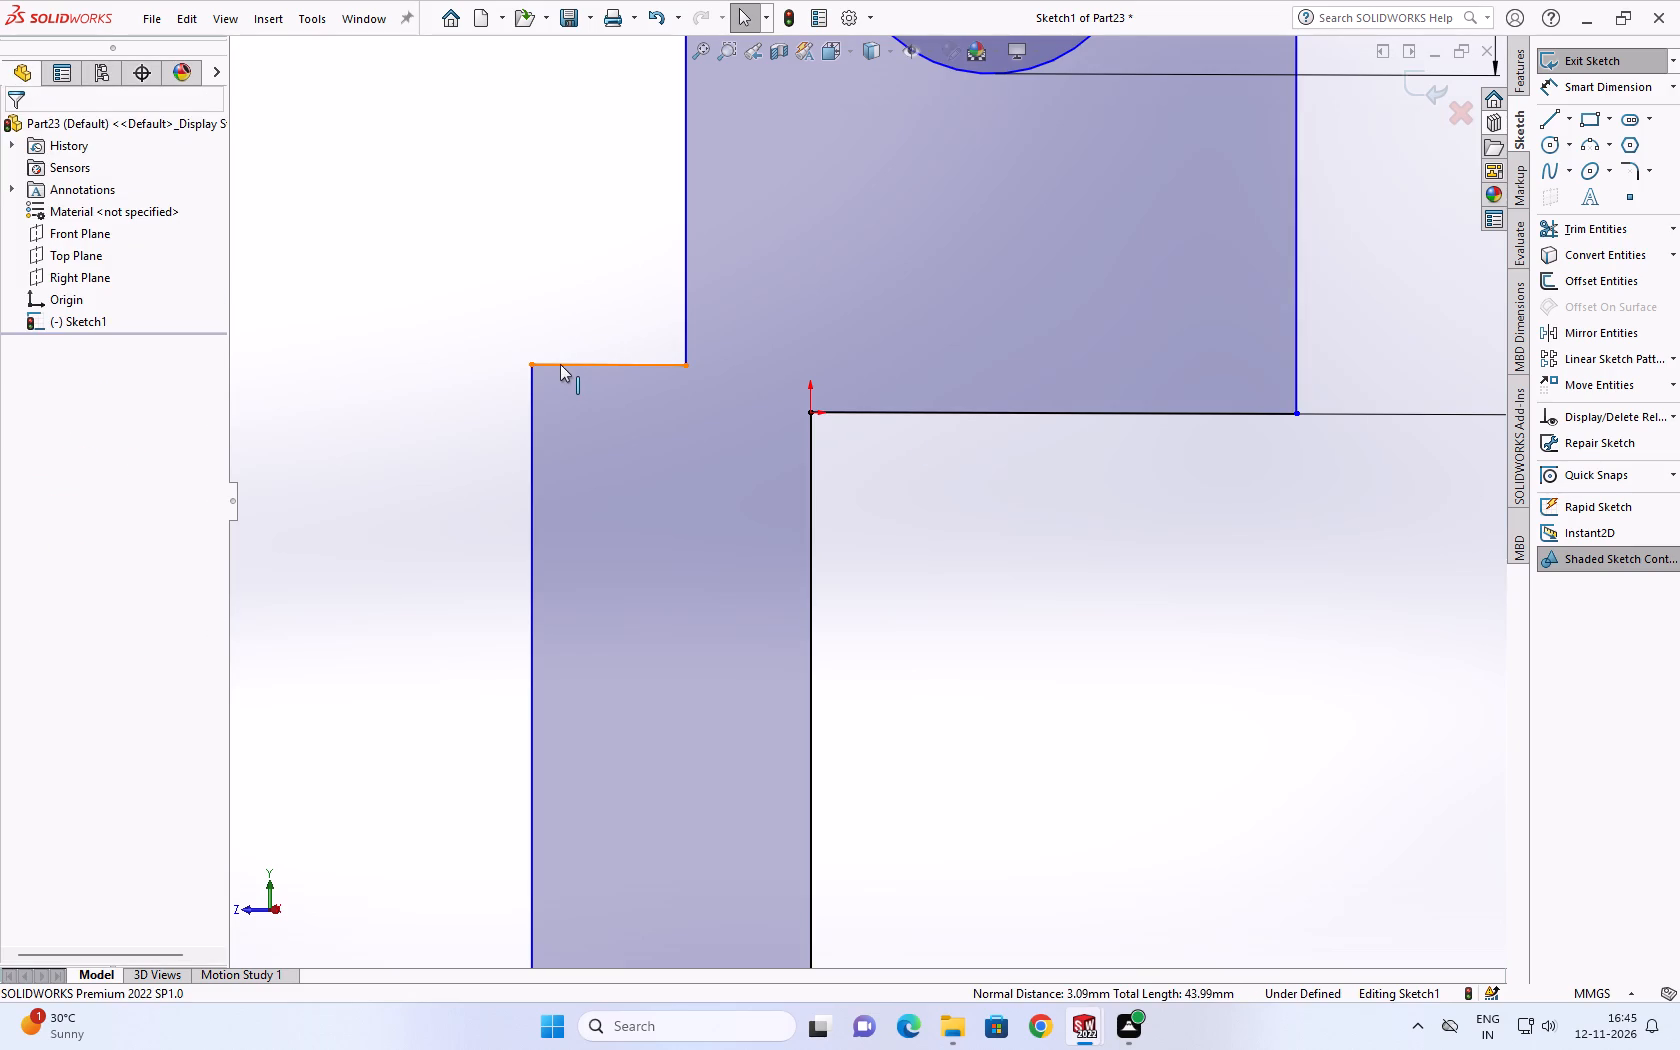
pyautogui.moveTo(560, 364); pyautogui.dragTo(560, 385)
pyautogui.press('Escape')
pyautogui.scroll(9, 662, 488)
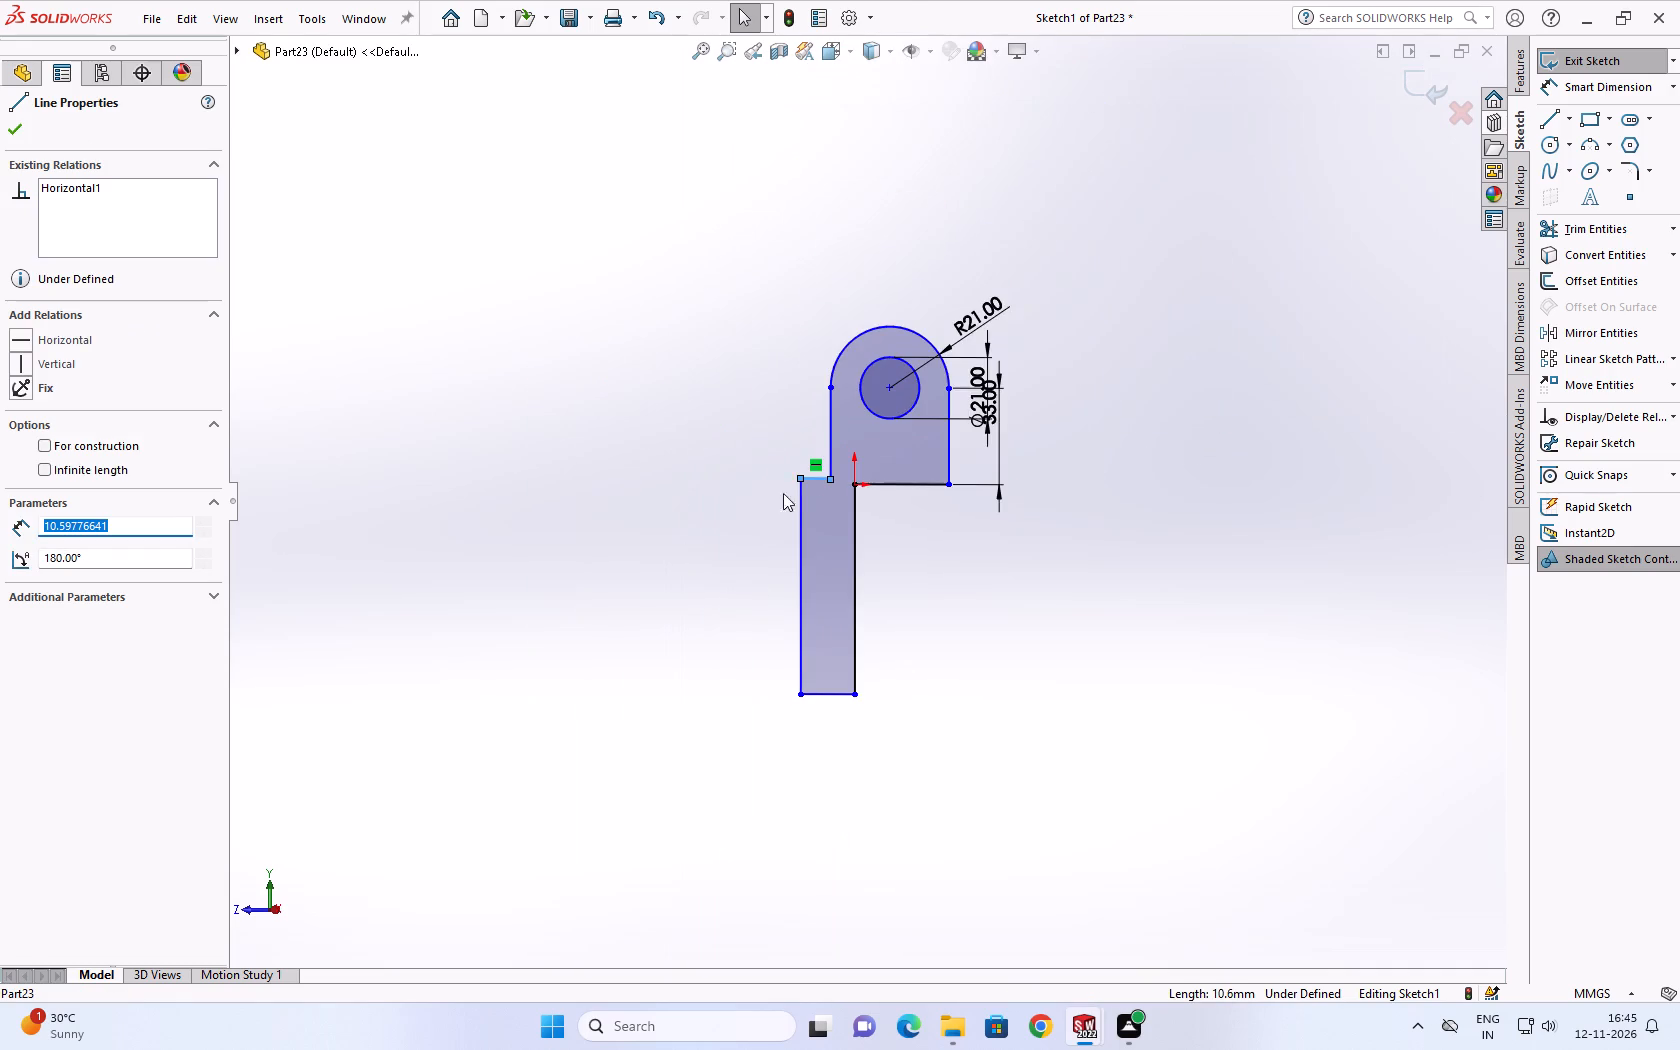
pyautogui.scroll(-6, 799, 487)
pyautogui.press('Escape')
pyautogui.moveTo(855, 493); pyautogui.dragTo(867, 512)
pyautogui.scroll(-5, 902, 494)
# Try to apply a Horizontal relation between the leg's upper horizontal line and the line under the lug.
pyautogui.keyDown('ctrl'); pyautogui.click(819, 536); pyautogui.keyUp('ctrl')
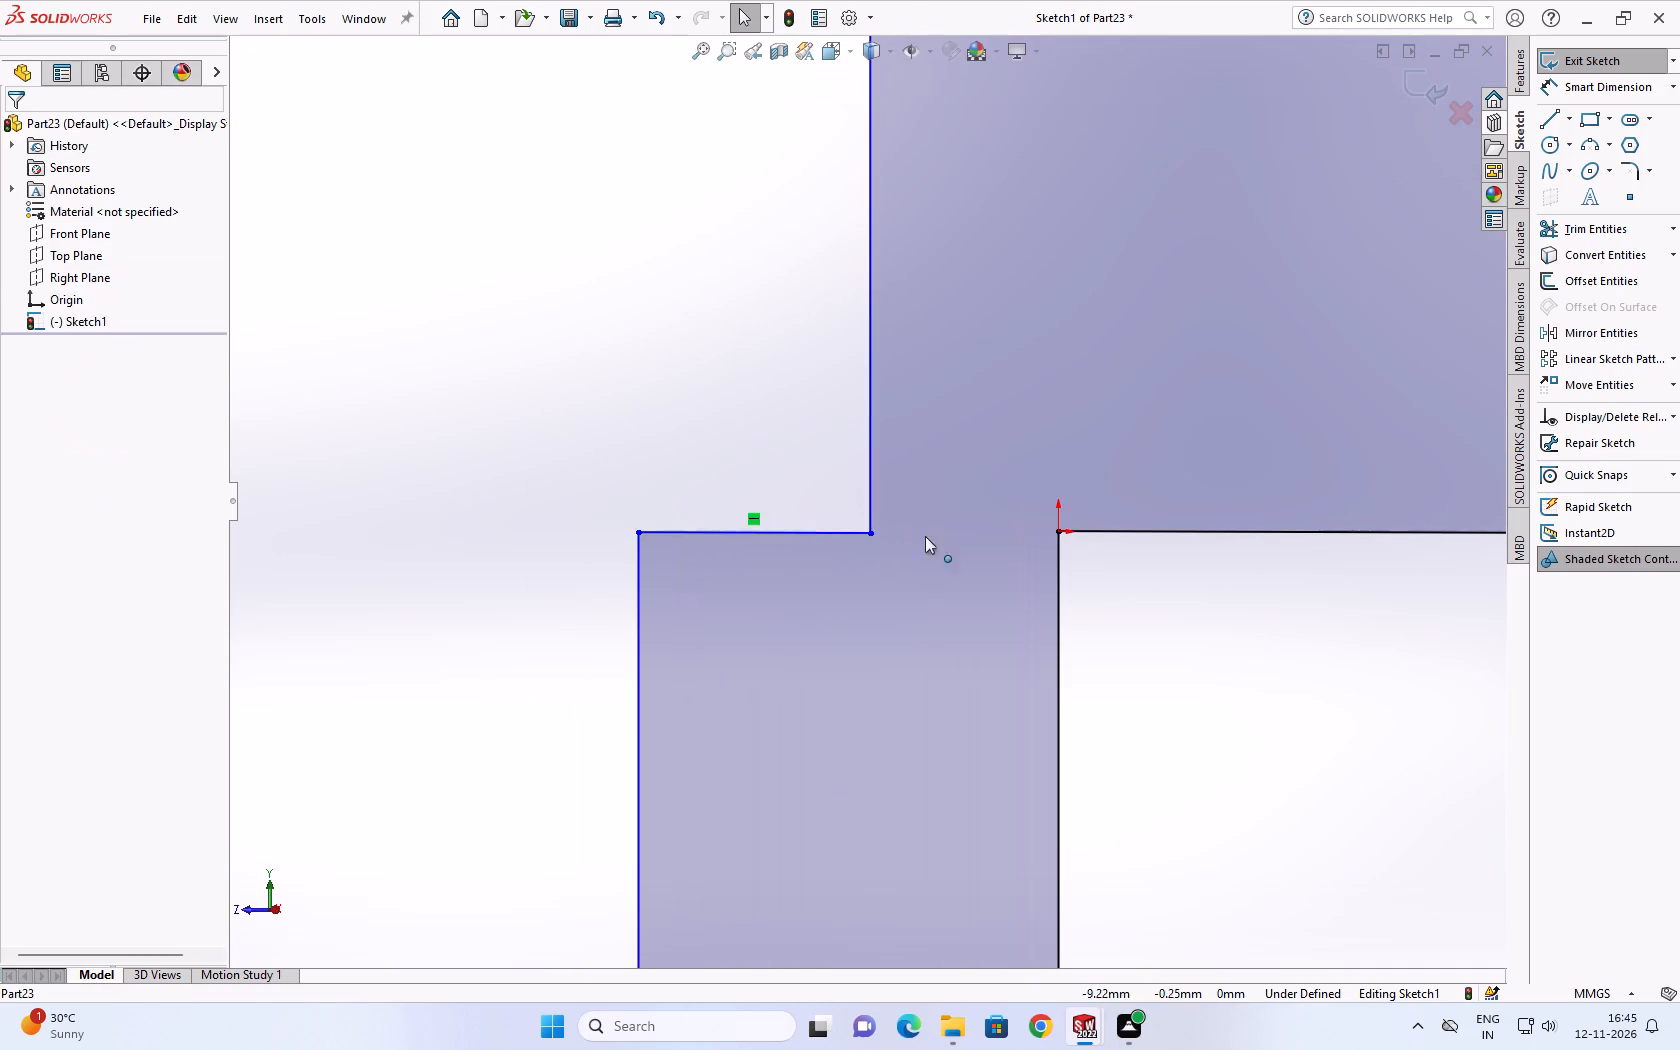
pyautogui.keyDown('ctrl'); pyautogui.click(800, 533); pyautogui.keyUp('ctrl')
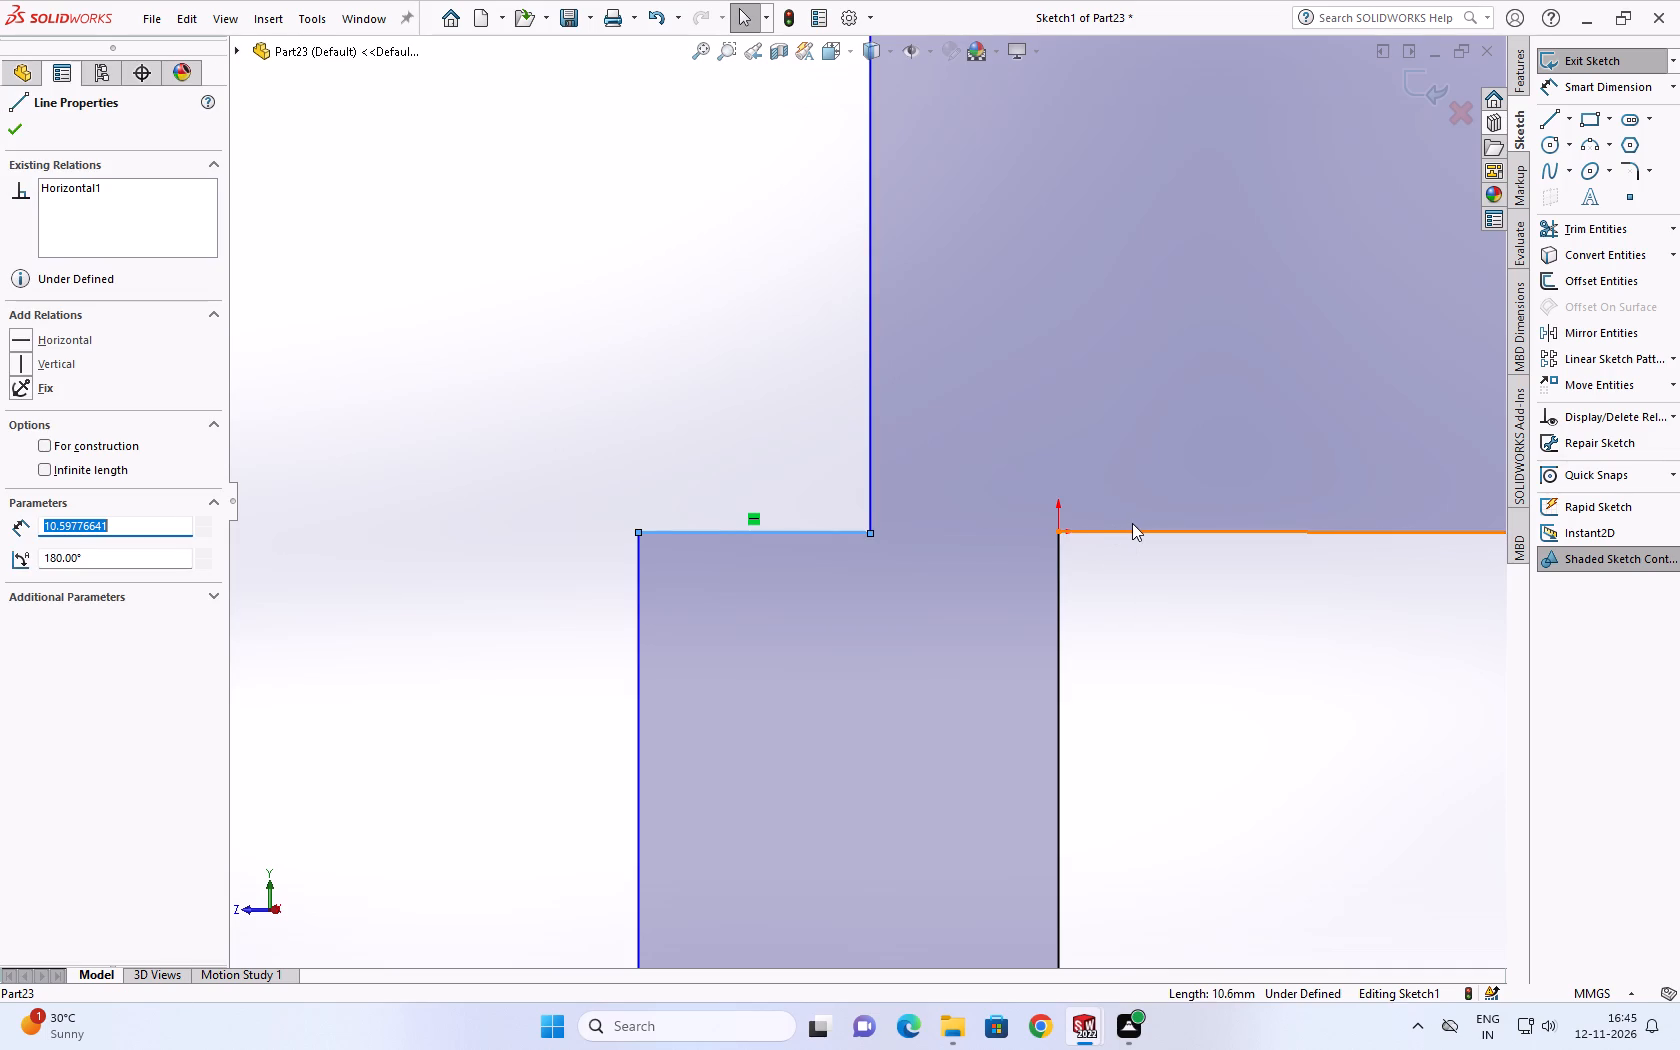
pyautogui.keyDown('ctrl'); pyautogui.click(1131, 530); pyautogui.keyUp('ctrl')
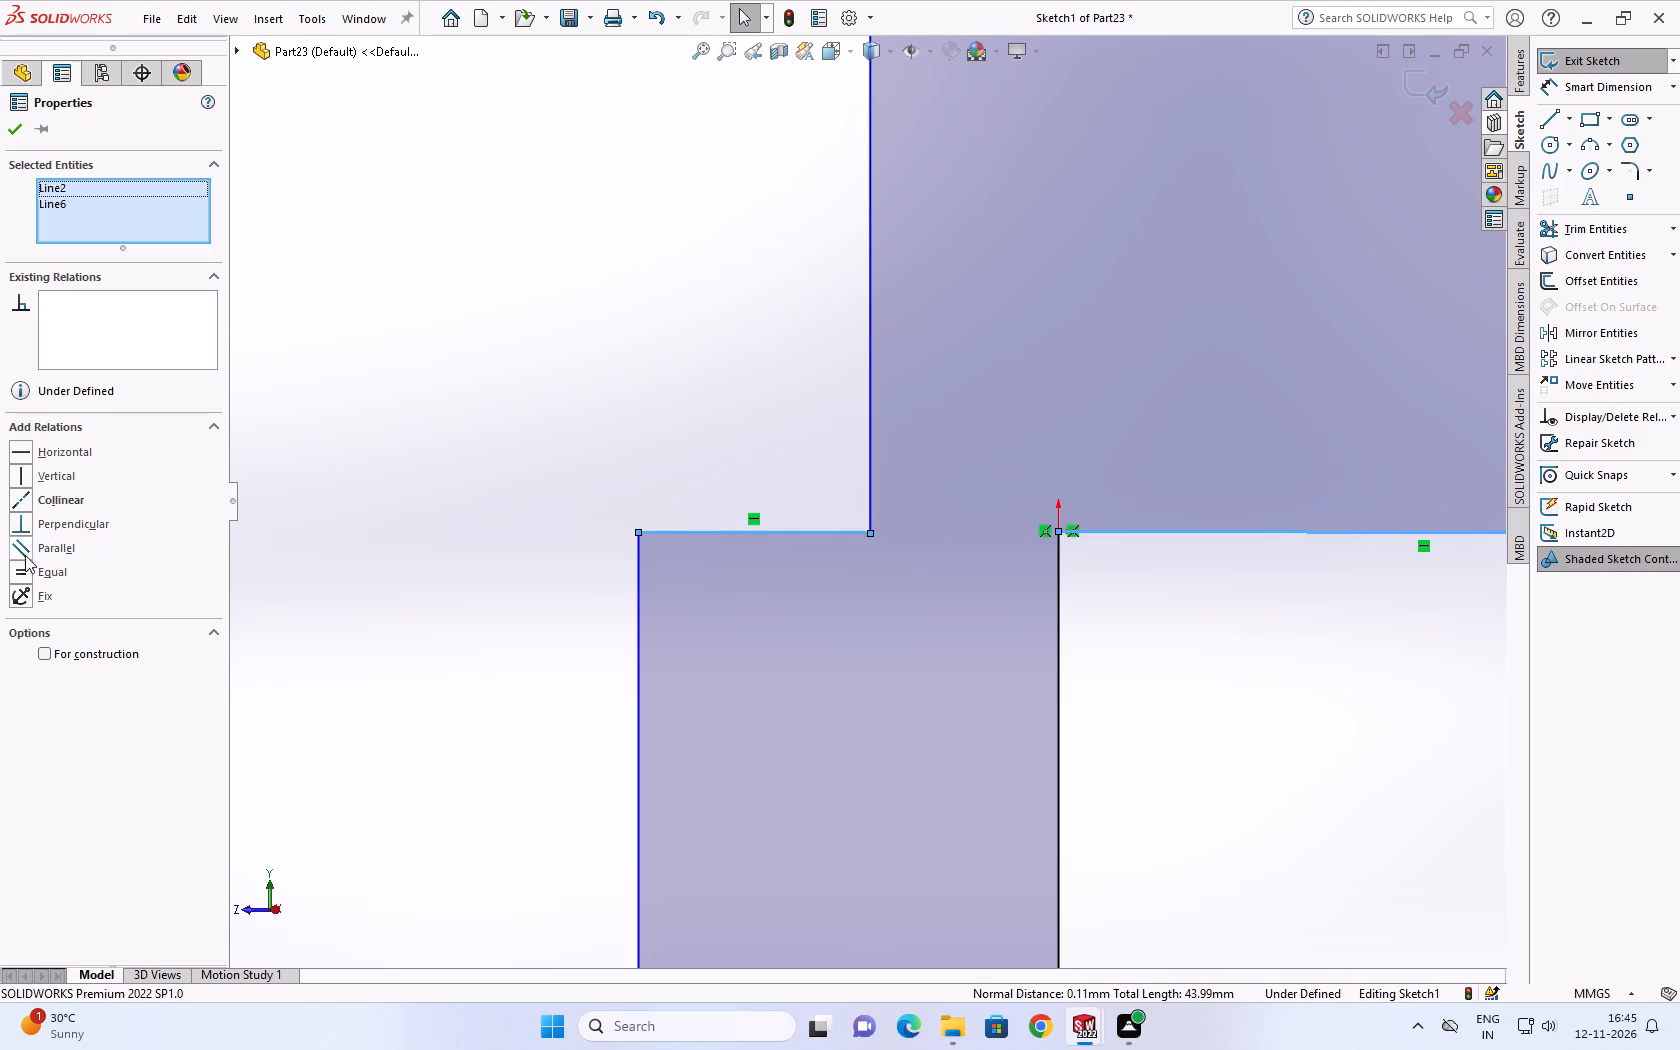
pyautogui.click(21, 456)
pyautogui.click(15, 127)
# Dimension the leg's outer vertical line to 75 mm.
pyautogui.scroll(3, 826, 763)
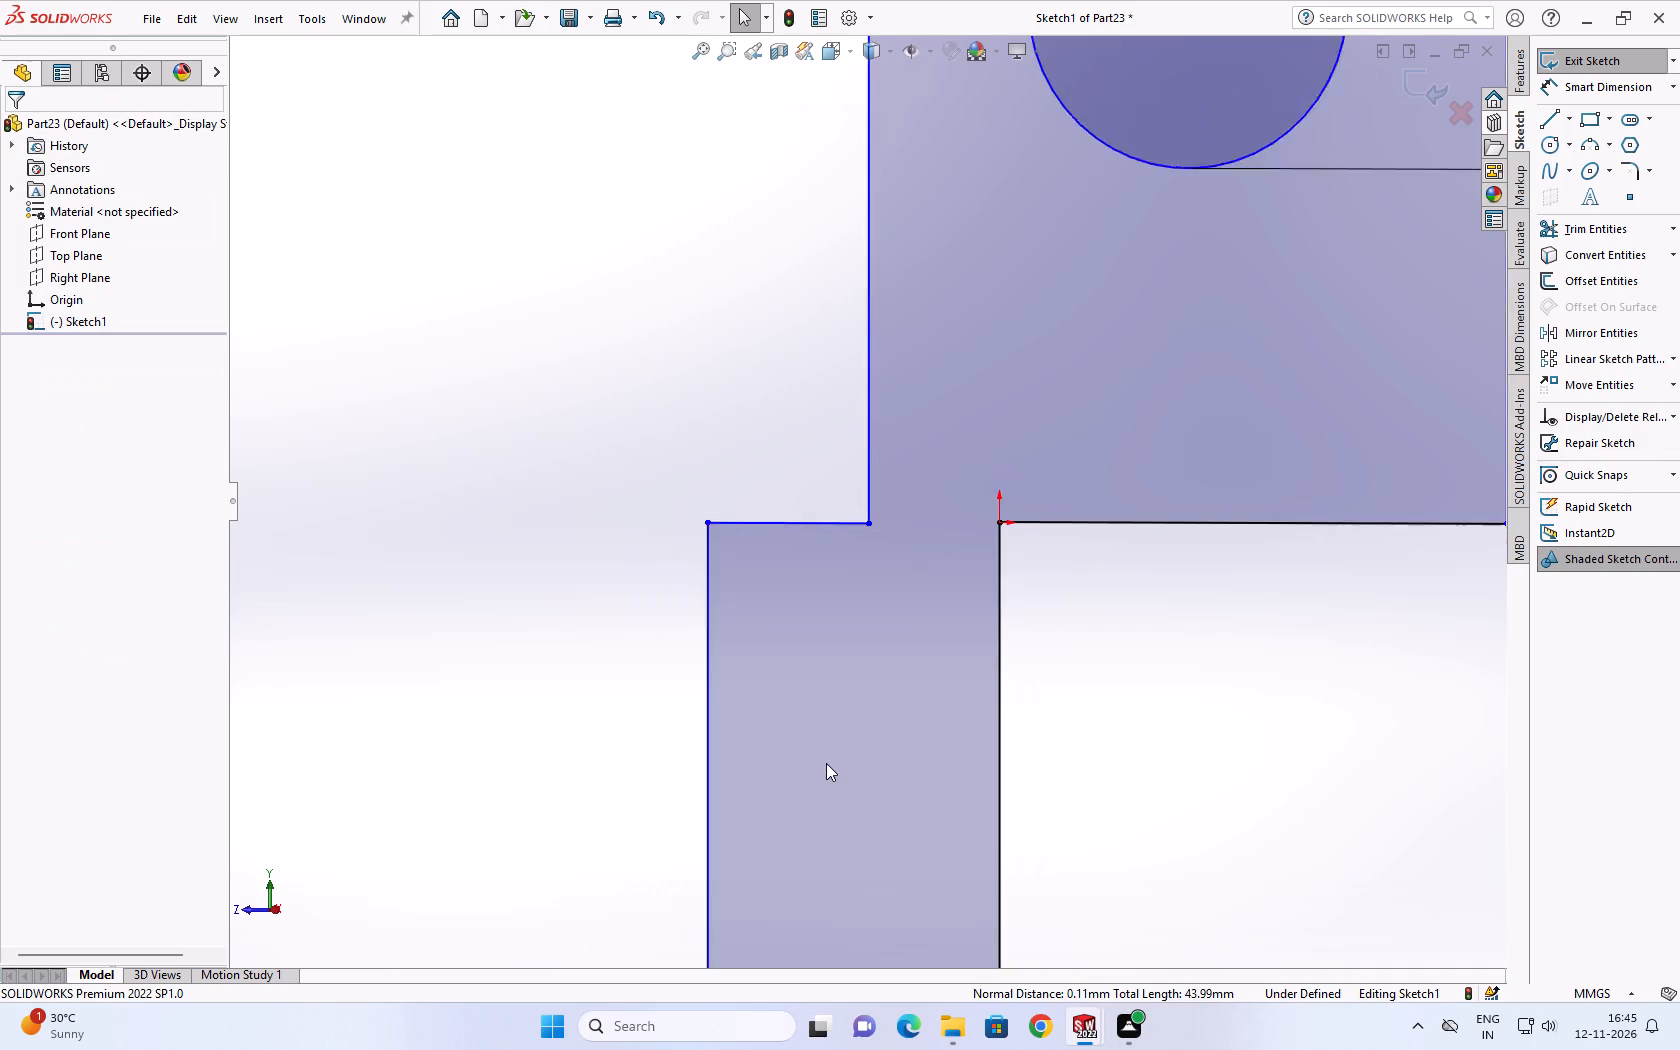
pyautogui.scroll(5, 1074, 626)
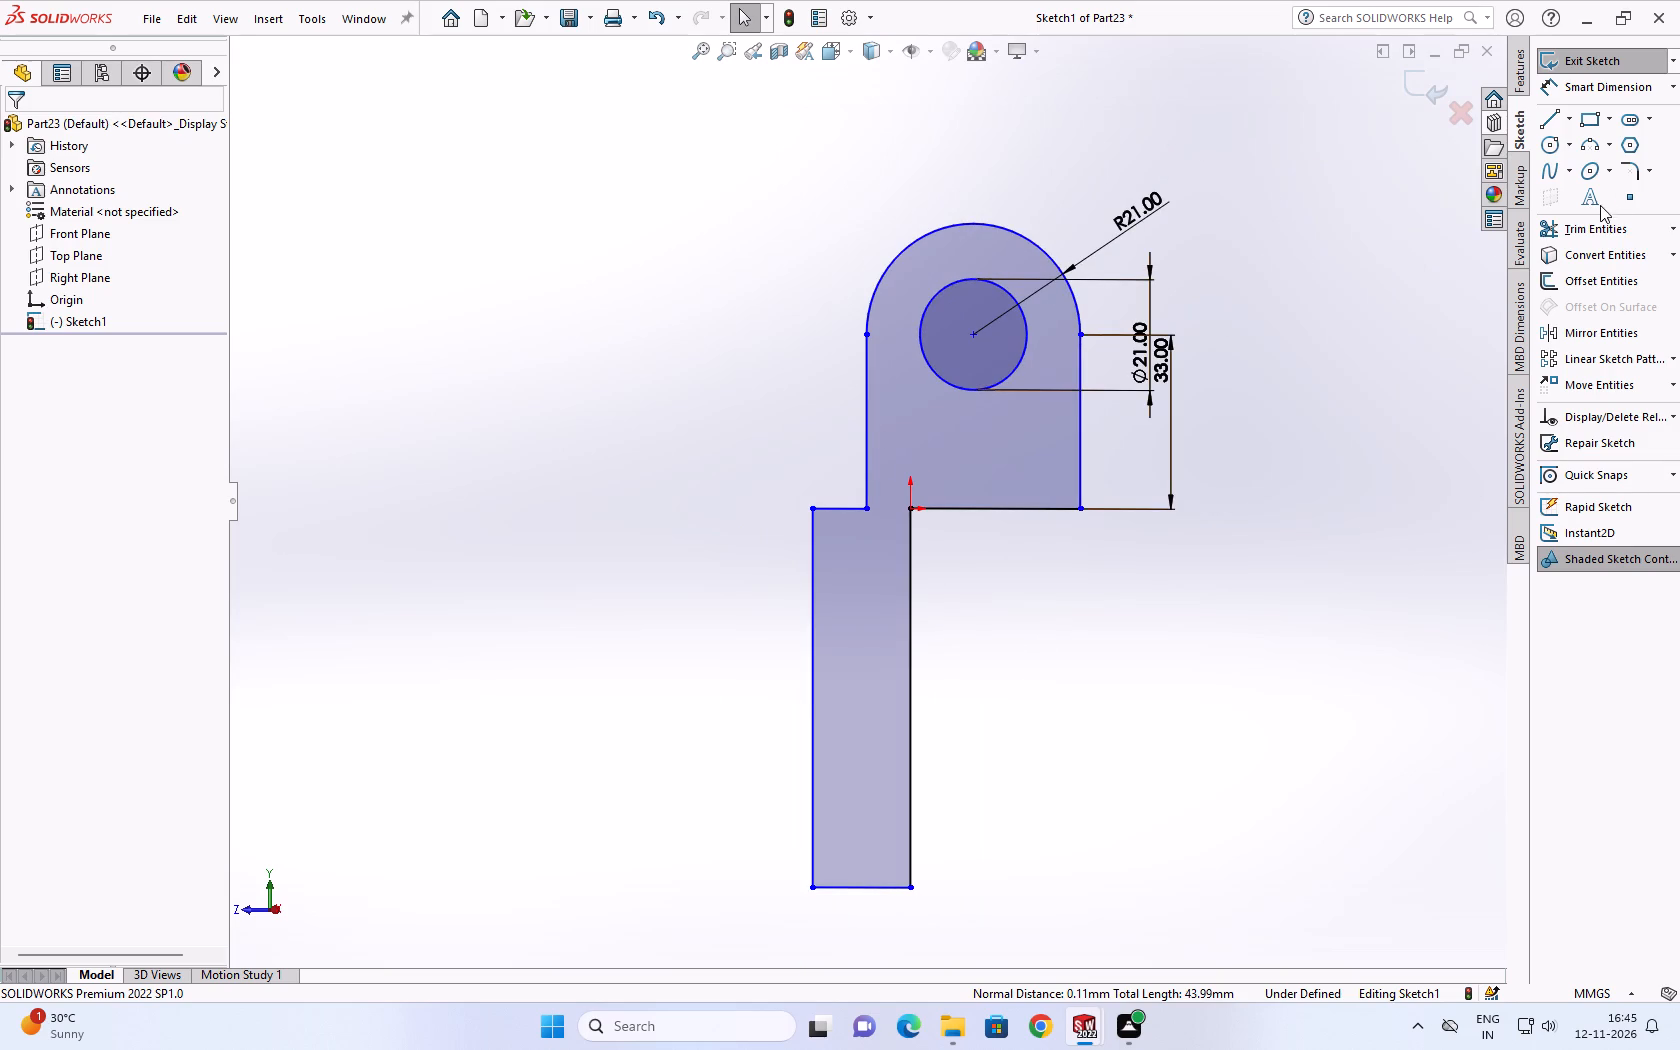
pyautogui.click(1573, 89)
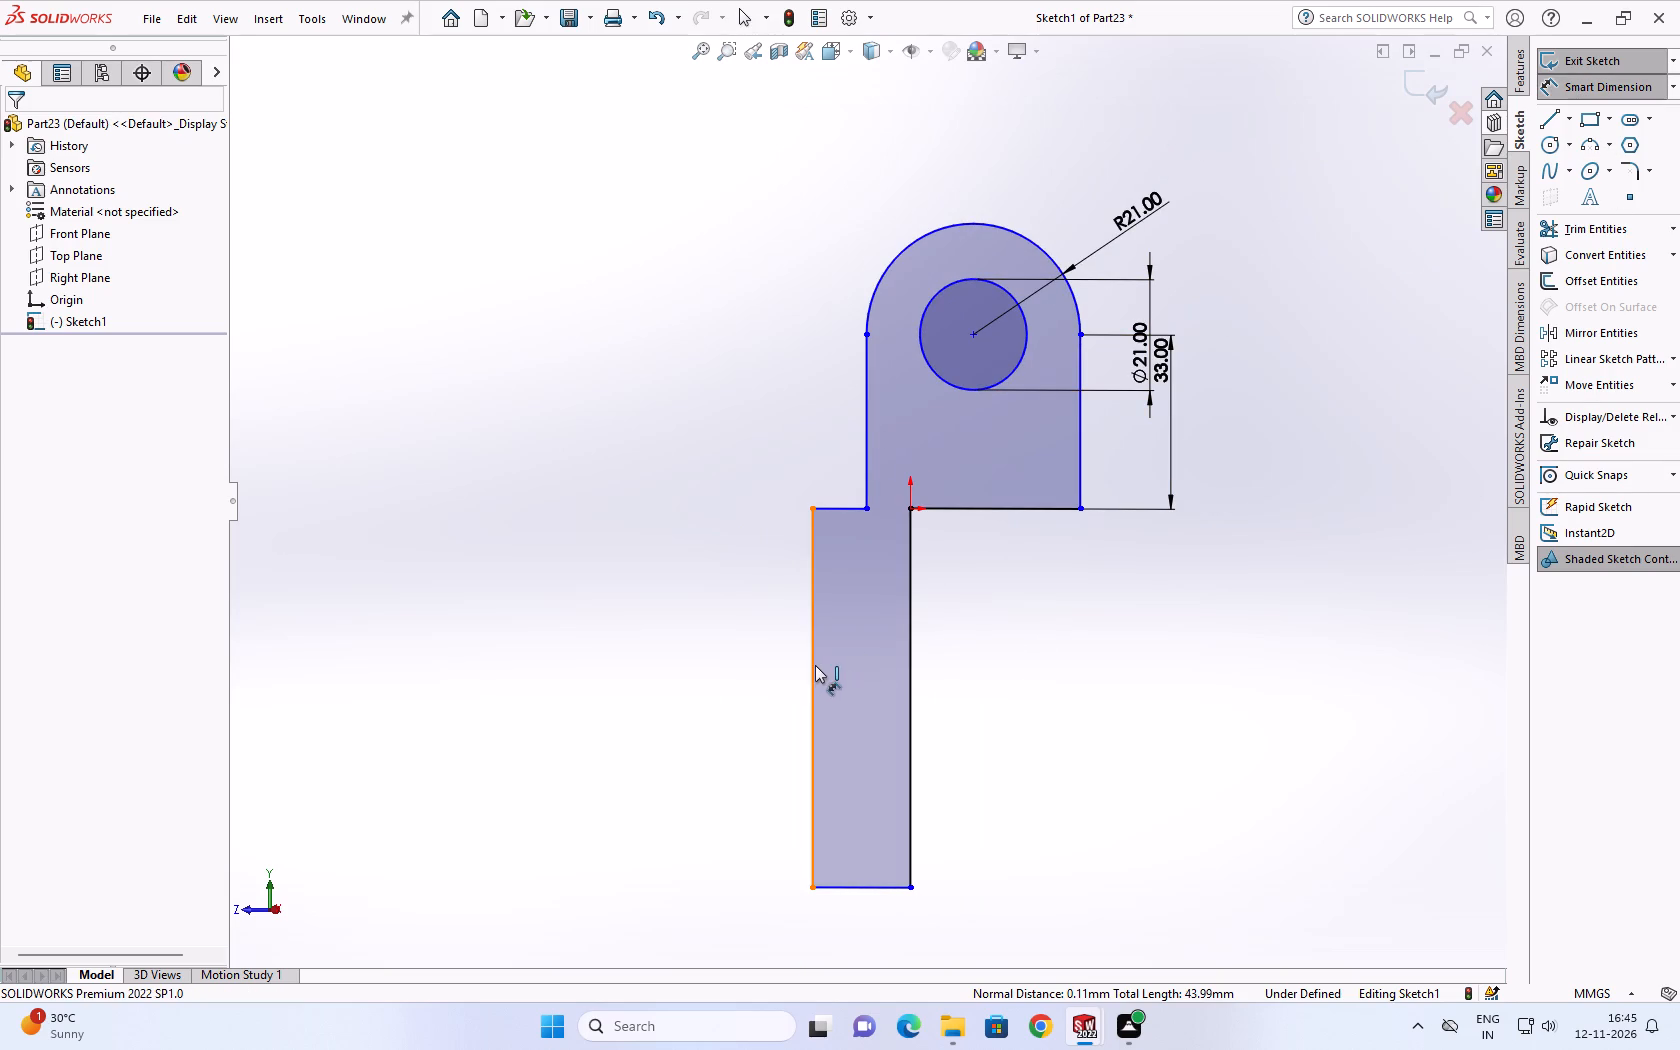
pyautogui.click(815, 665)
pyautogui.click(744, 668)
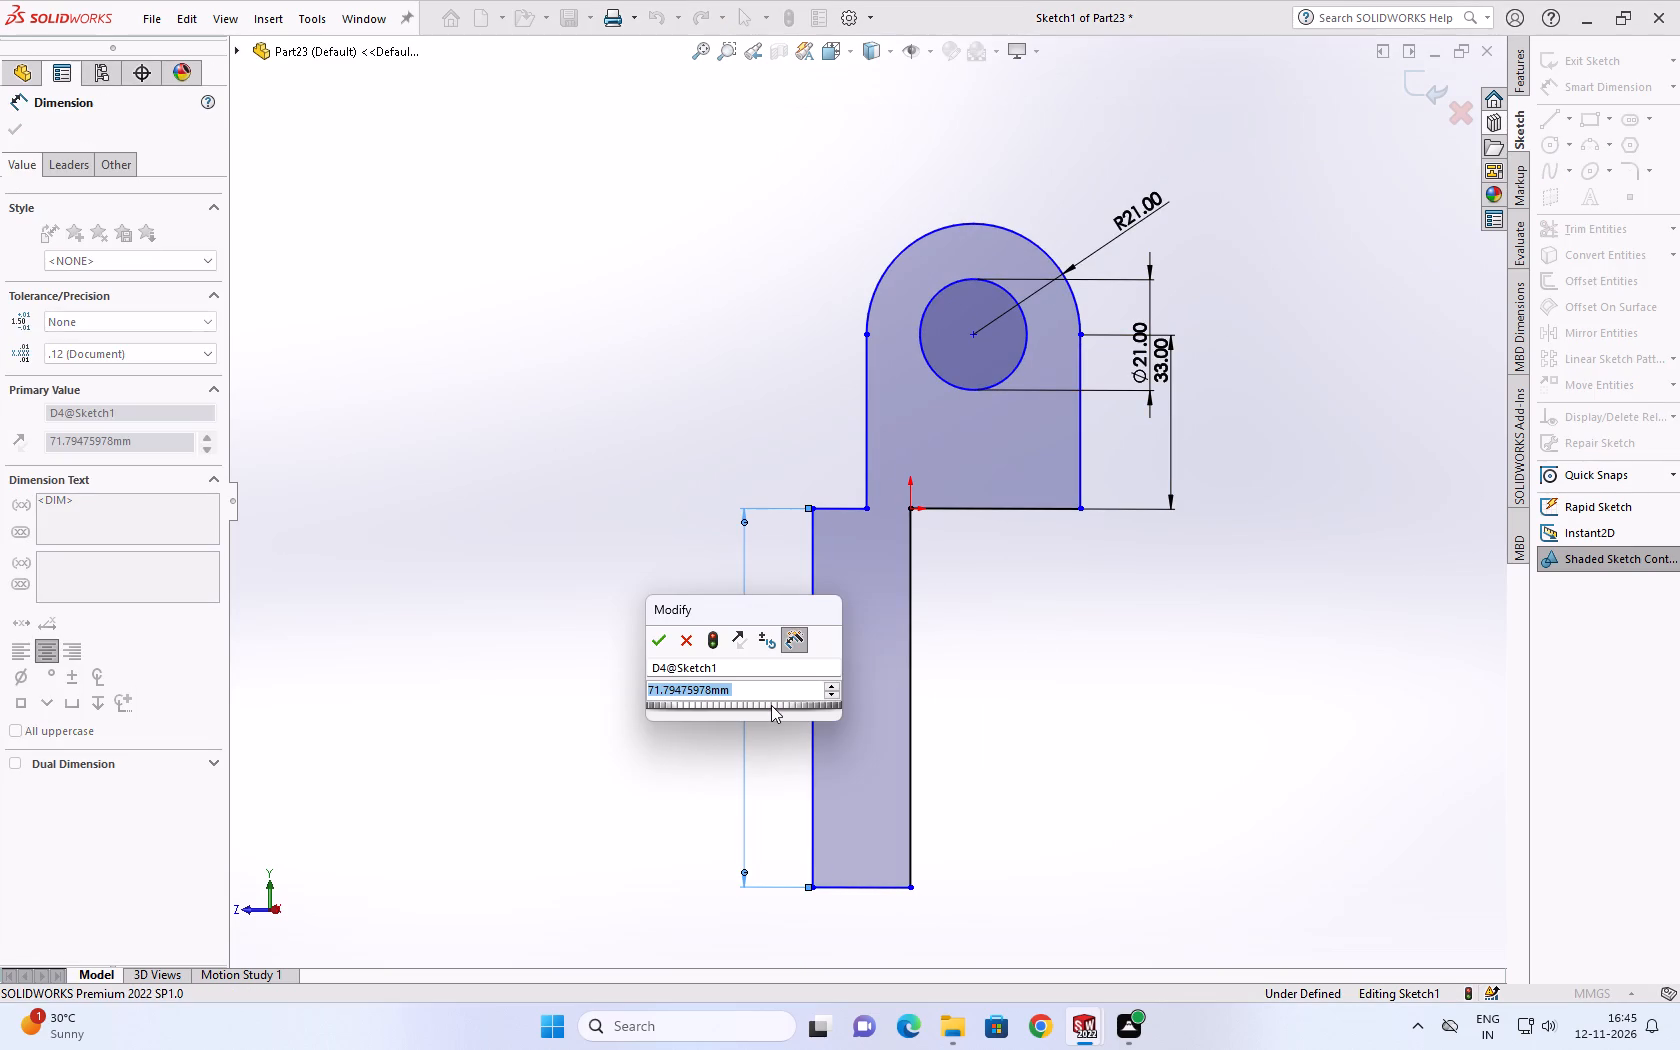
pyautogui.write('75')
pyautogui.press('Return')
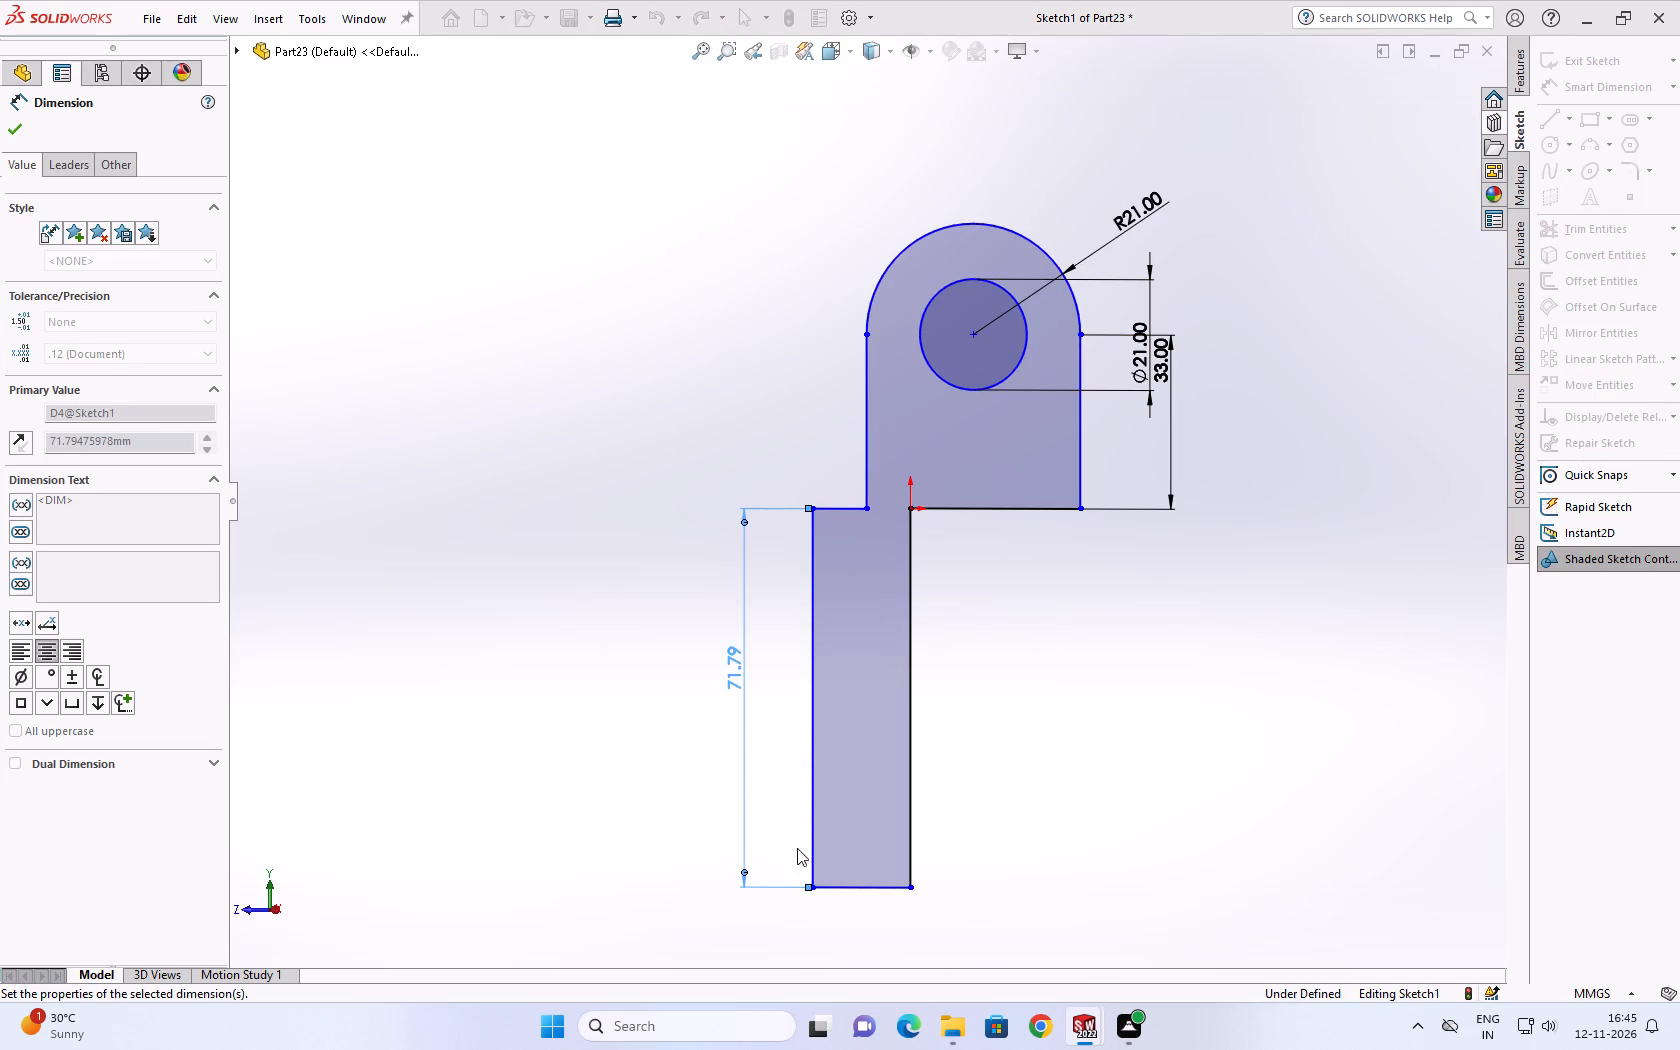
# Dimension the leg's bottom horizontal line to 20 mm.
pyautogui.click(872, 908)
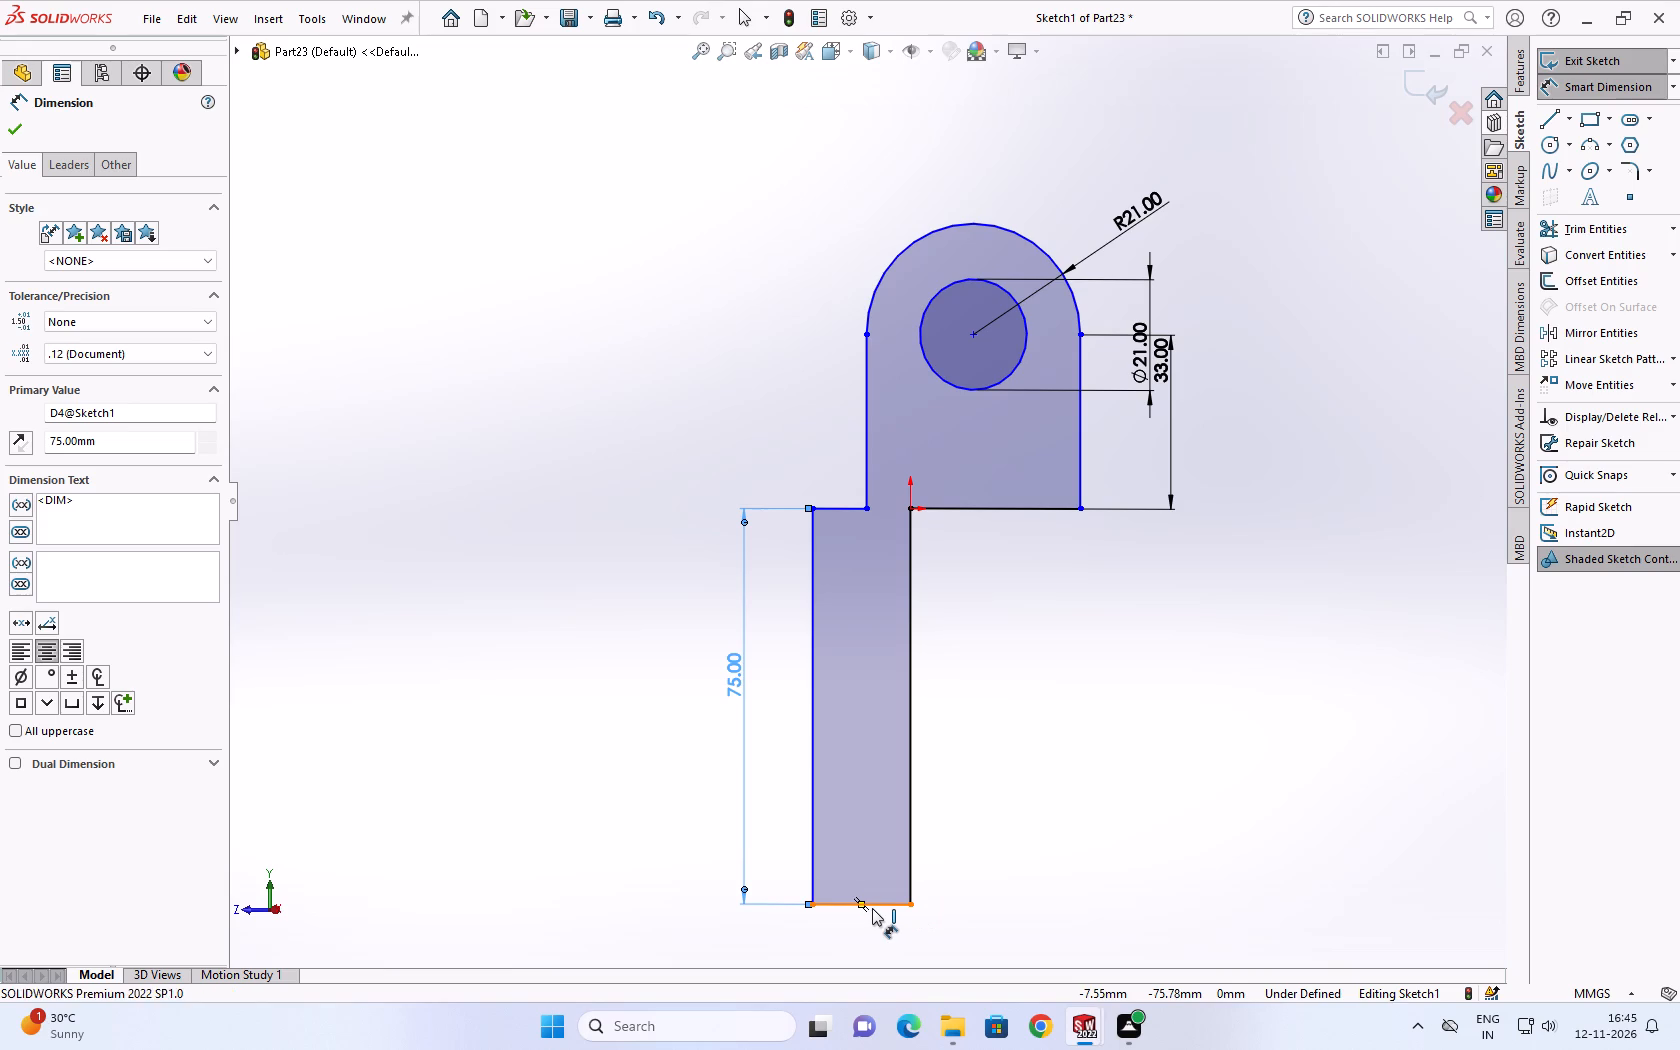
pyautogui.click(880, 927)
pyautogui.write('20')
pyautogui.press('Return')
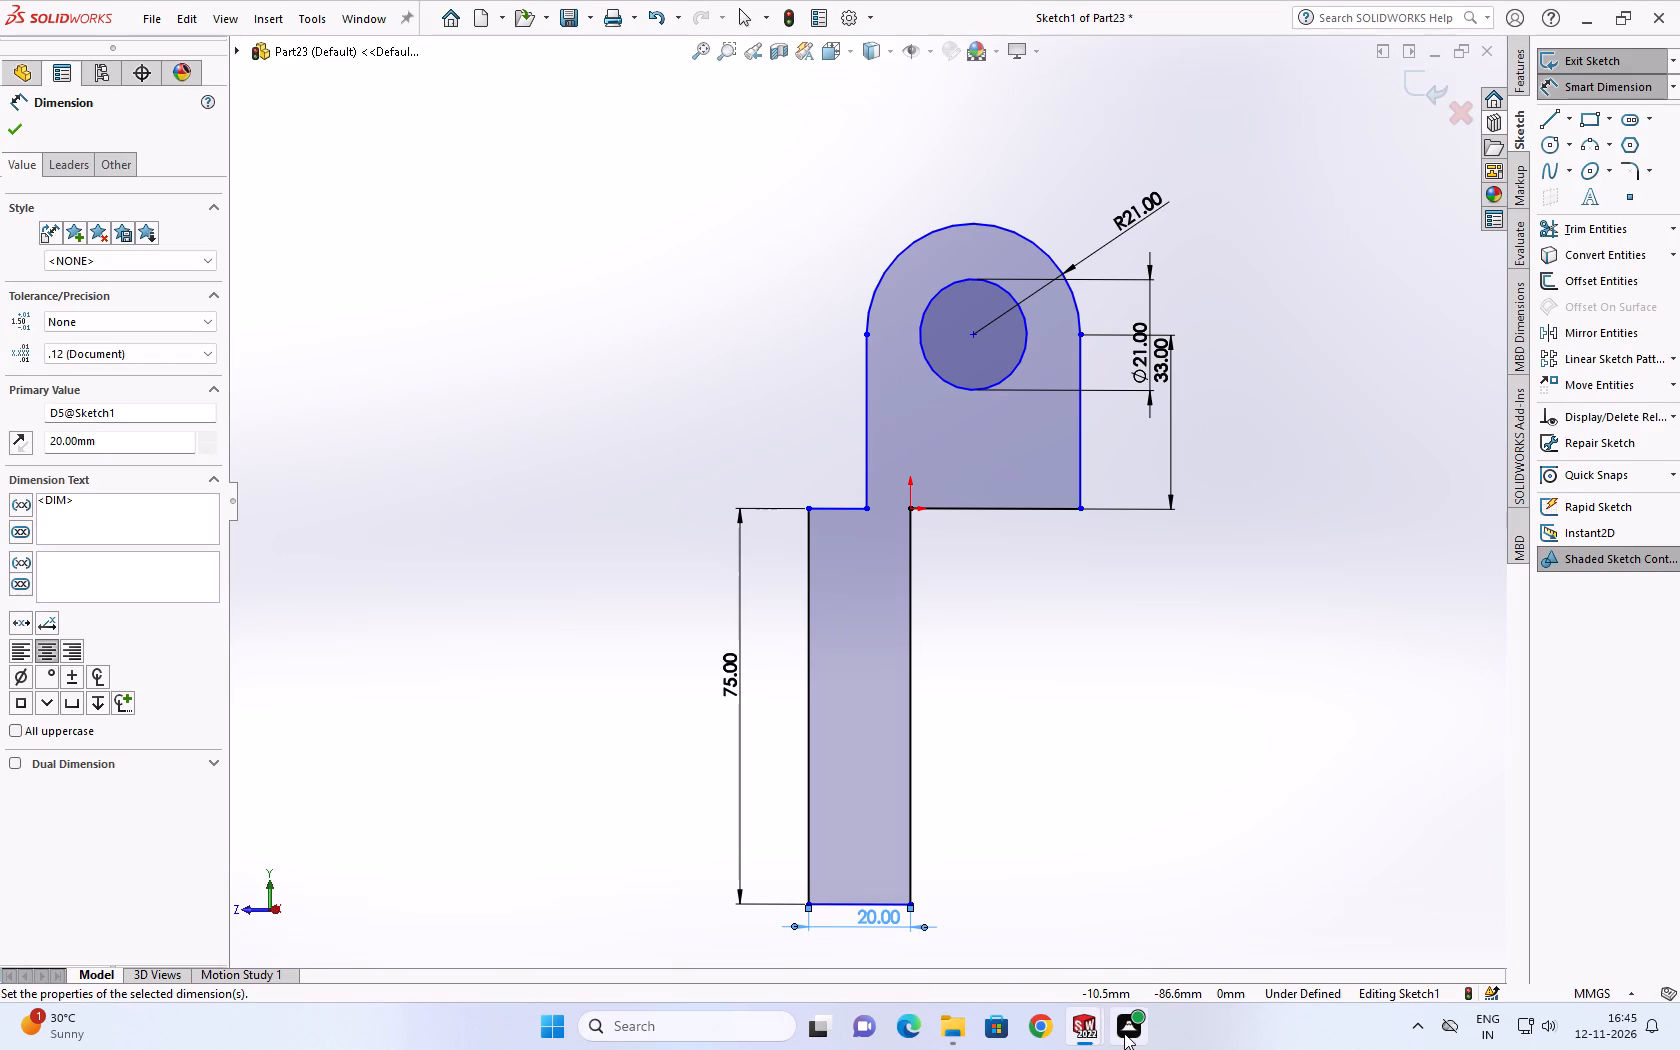
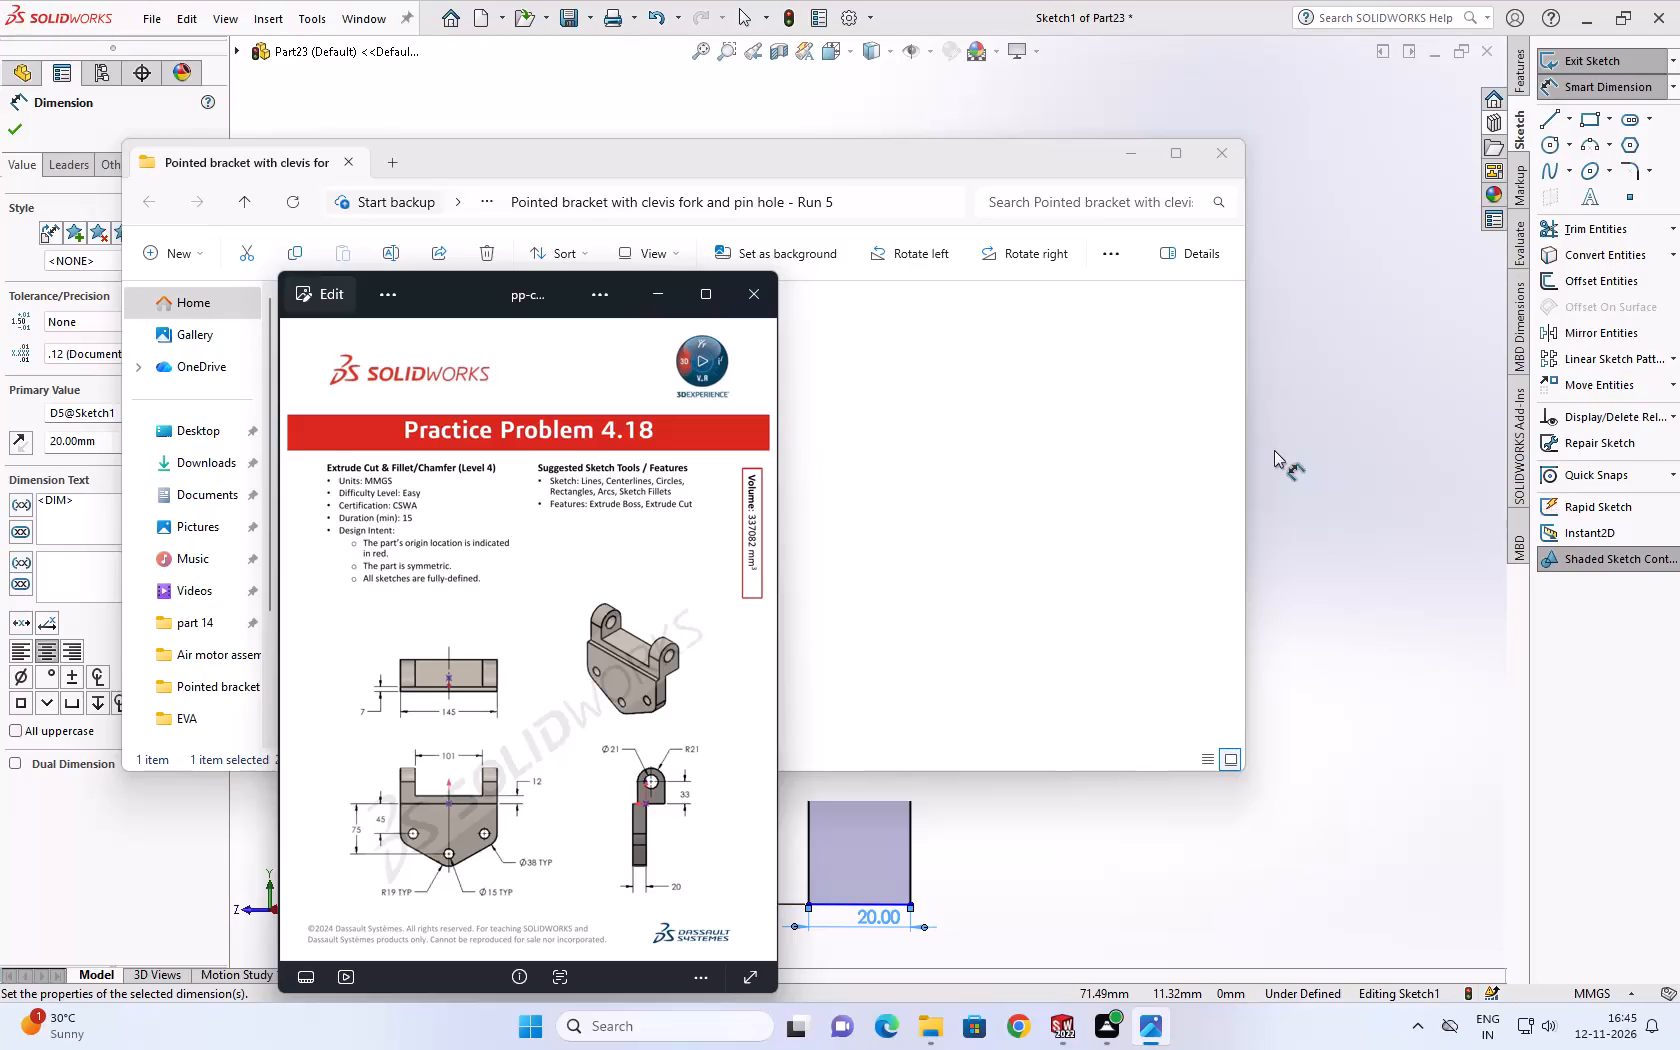
# Extrude the side profile as a blind boss to a depth of 145 mm.
pyautogui.click(1274, 450)
pyautogui.scroll(2, 929, 651)
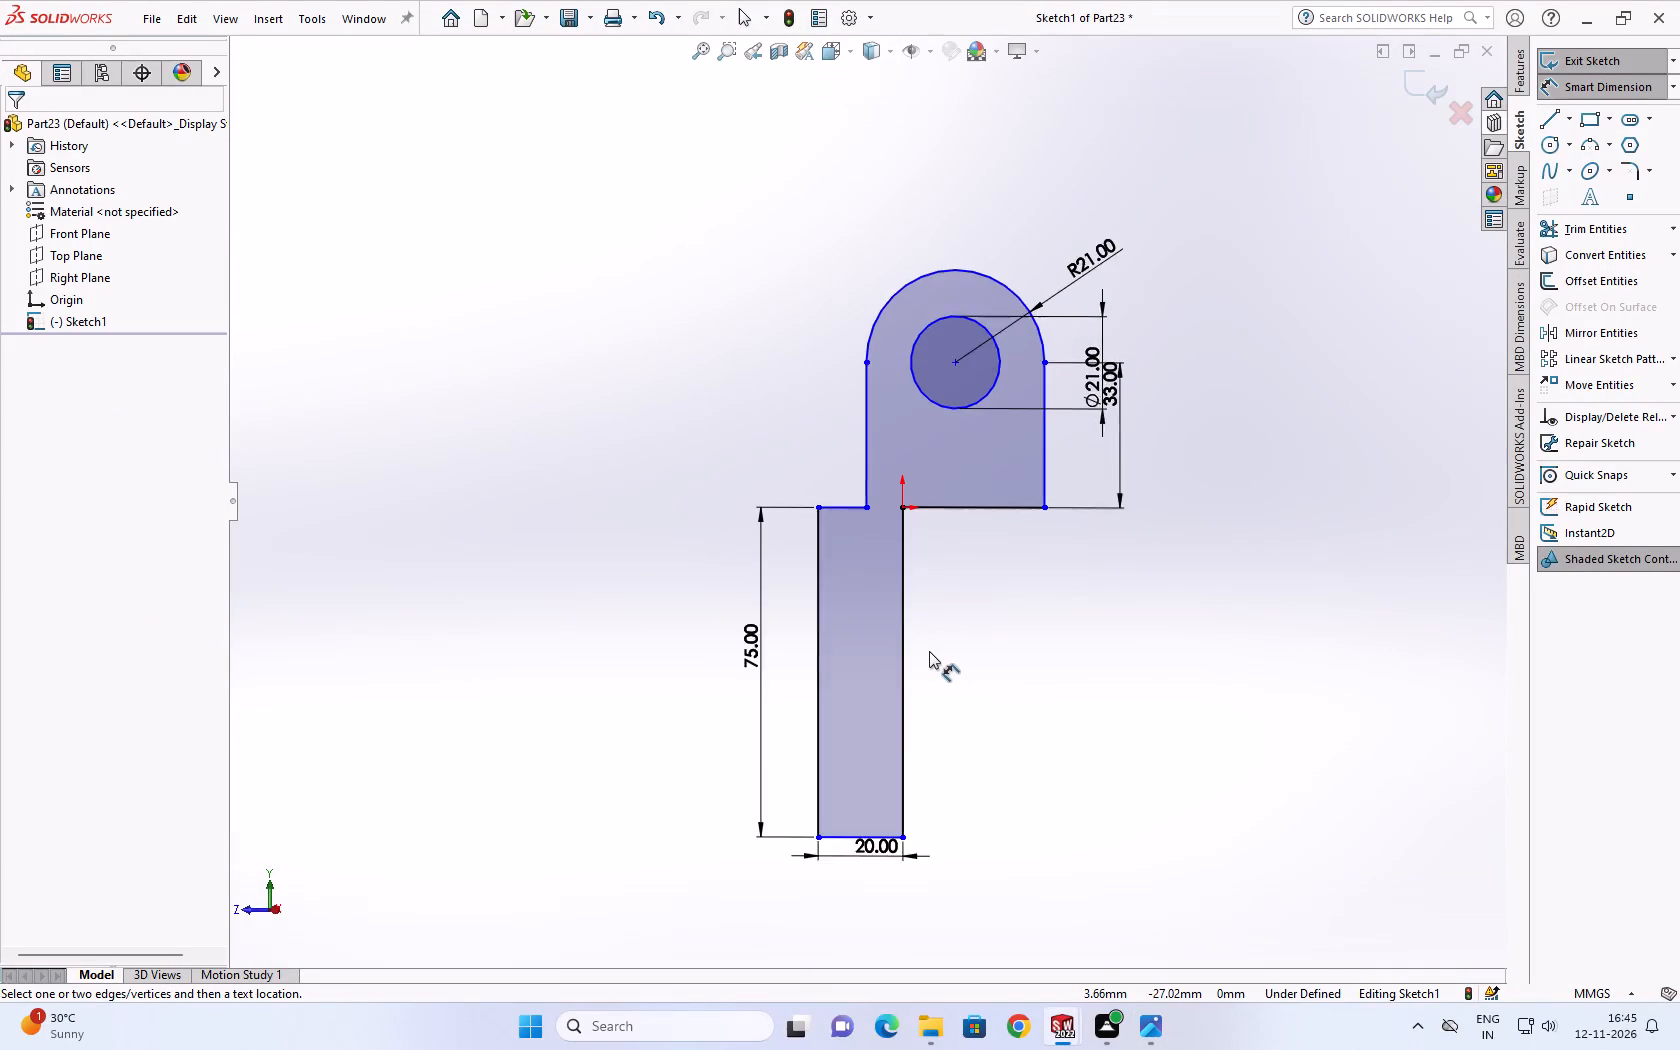
pyautogui.scroll(-1, 910, 657)
pyautogui.moveTo(910, 657); pyautogui.dragTo(902, 730, button='middle')
pyautogui.scroll(-1, 905, 682)
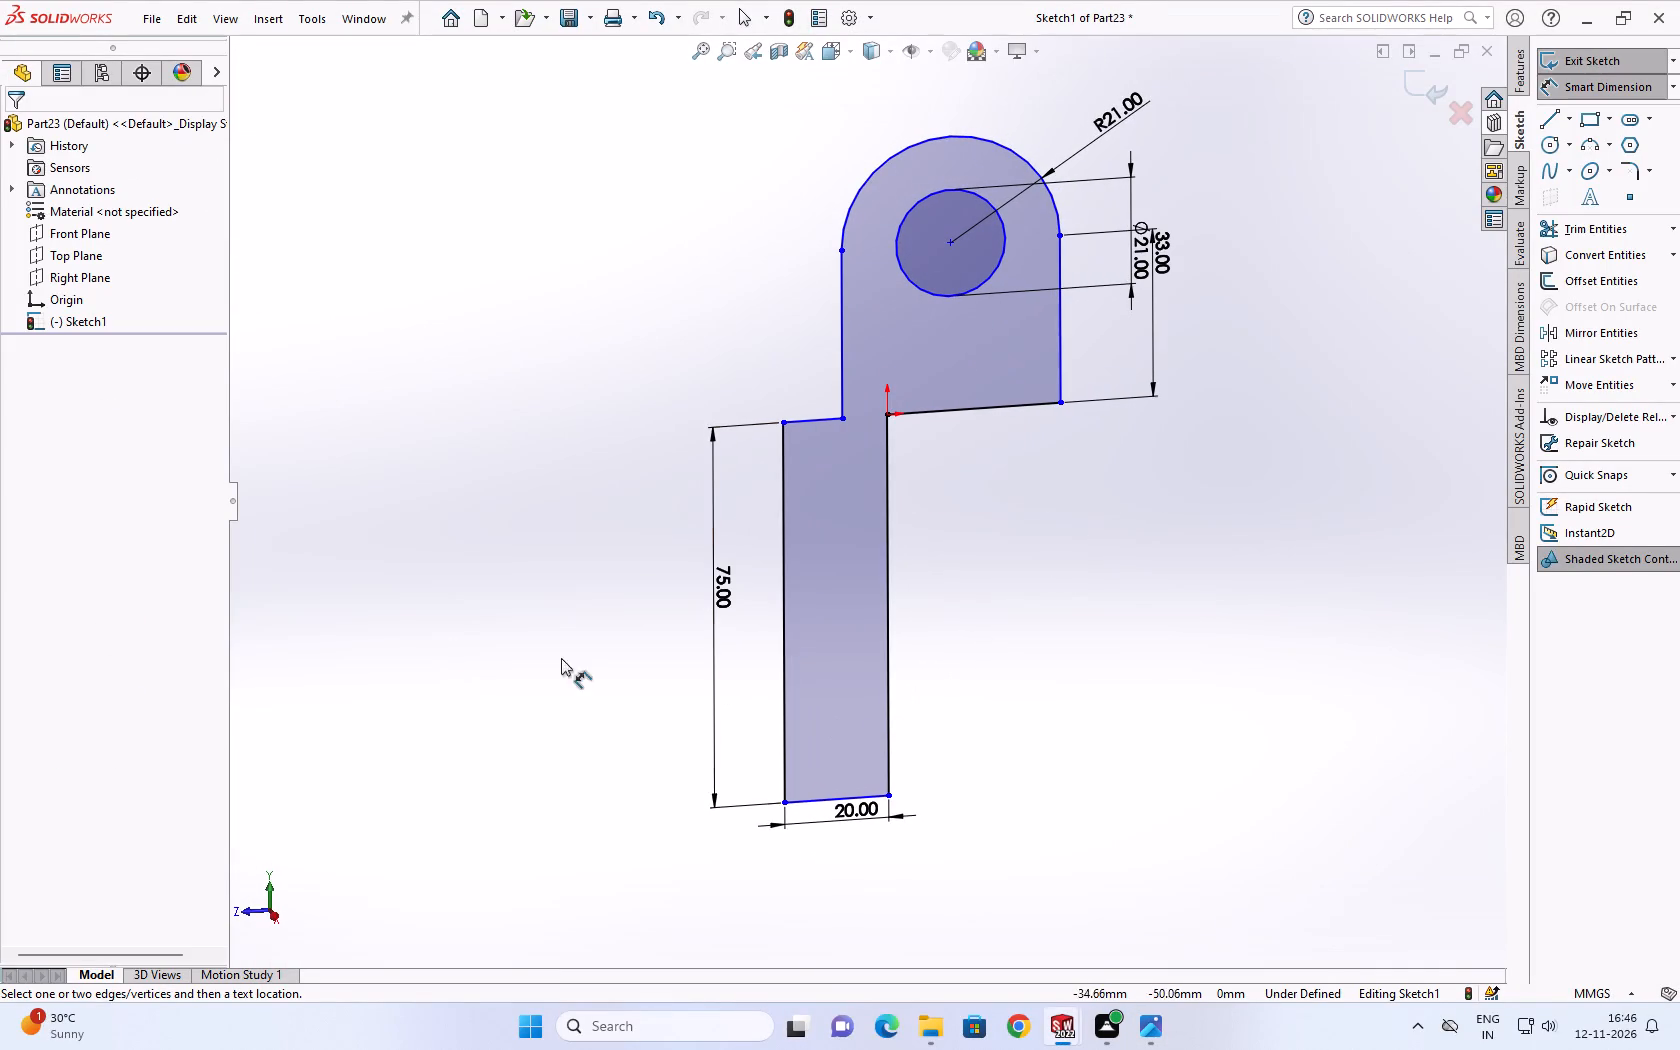
pyautogui.click(1514, 71)
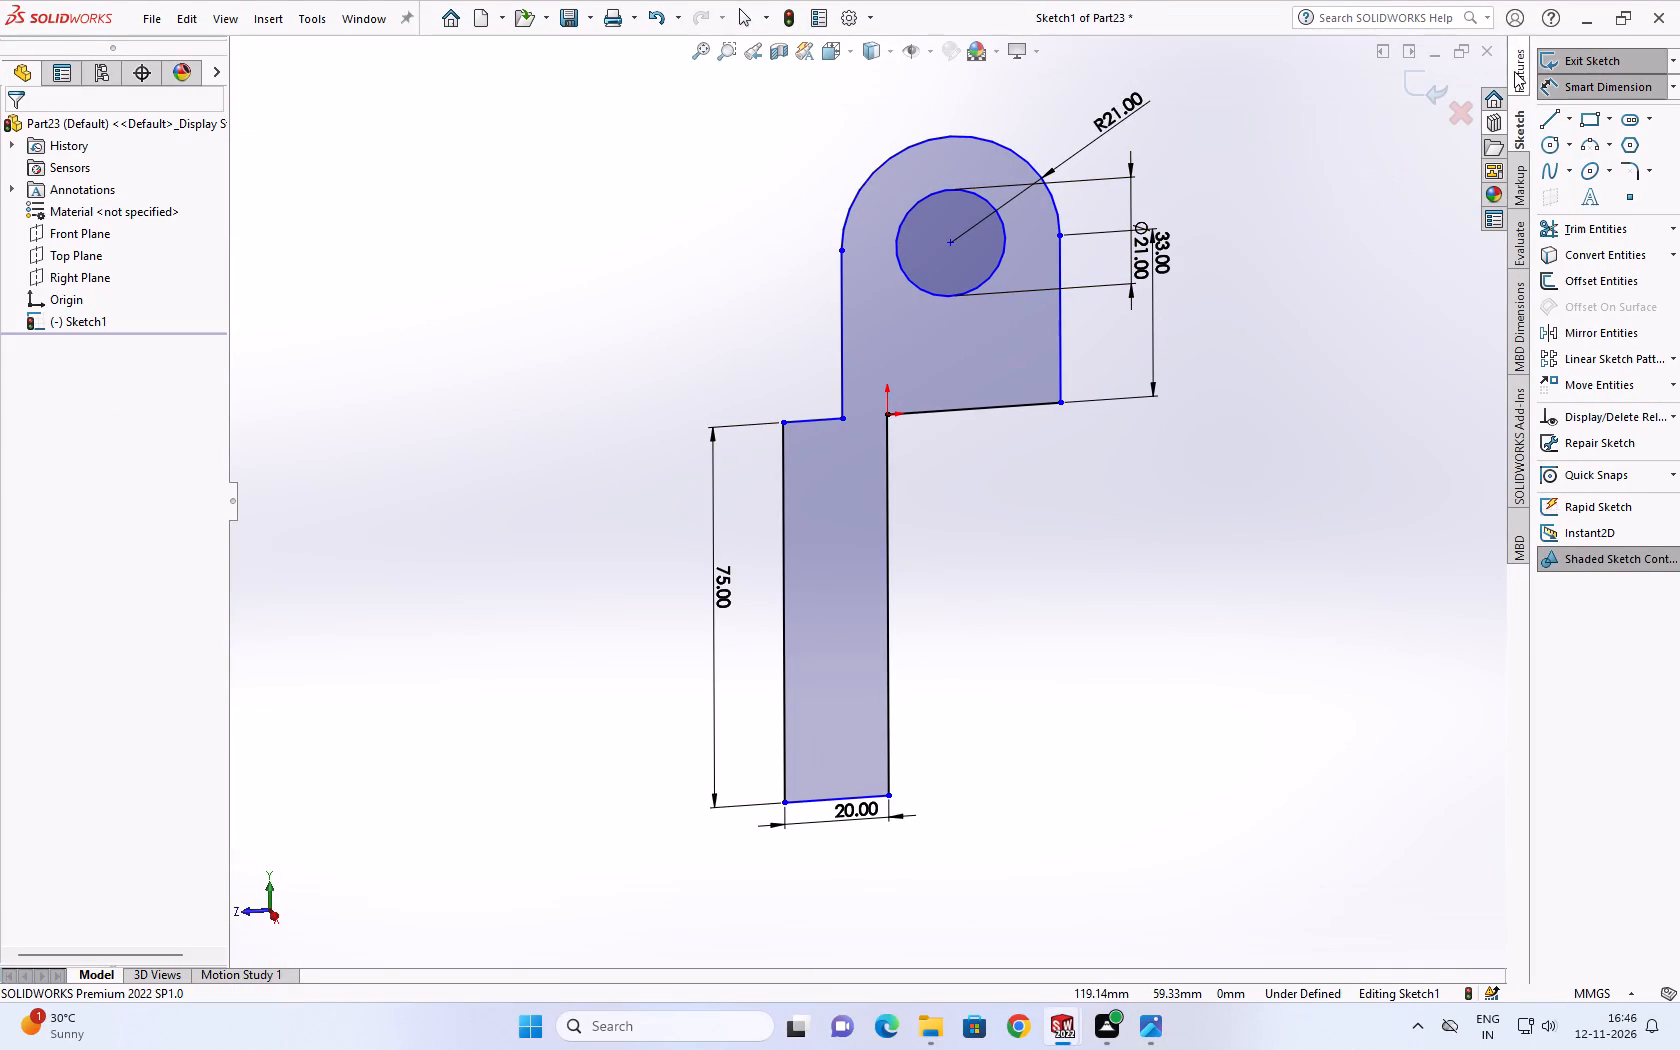
pyautogui.click(1554, 66)
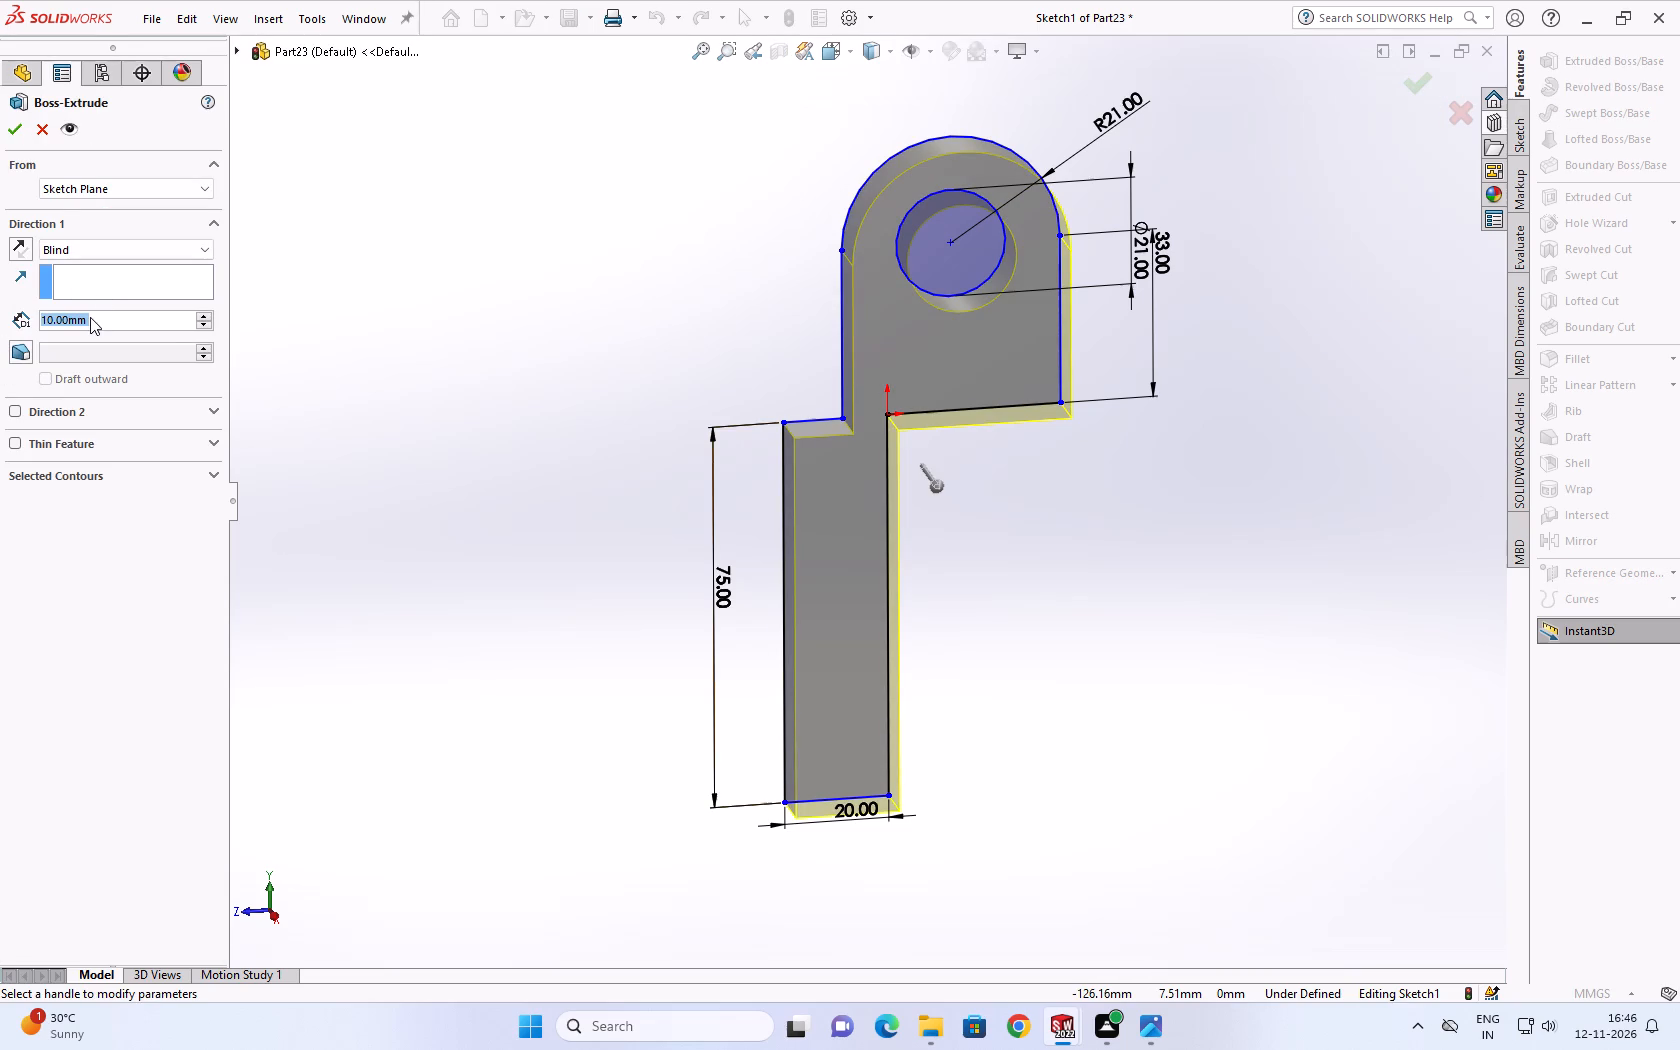
pyautogui.doubleClick(90, 317)
pyautogui.write('175')
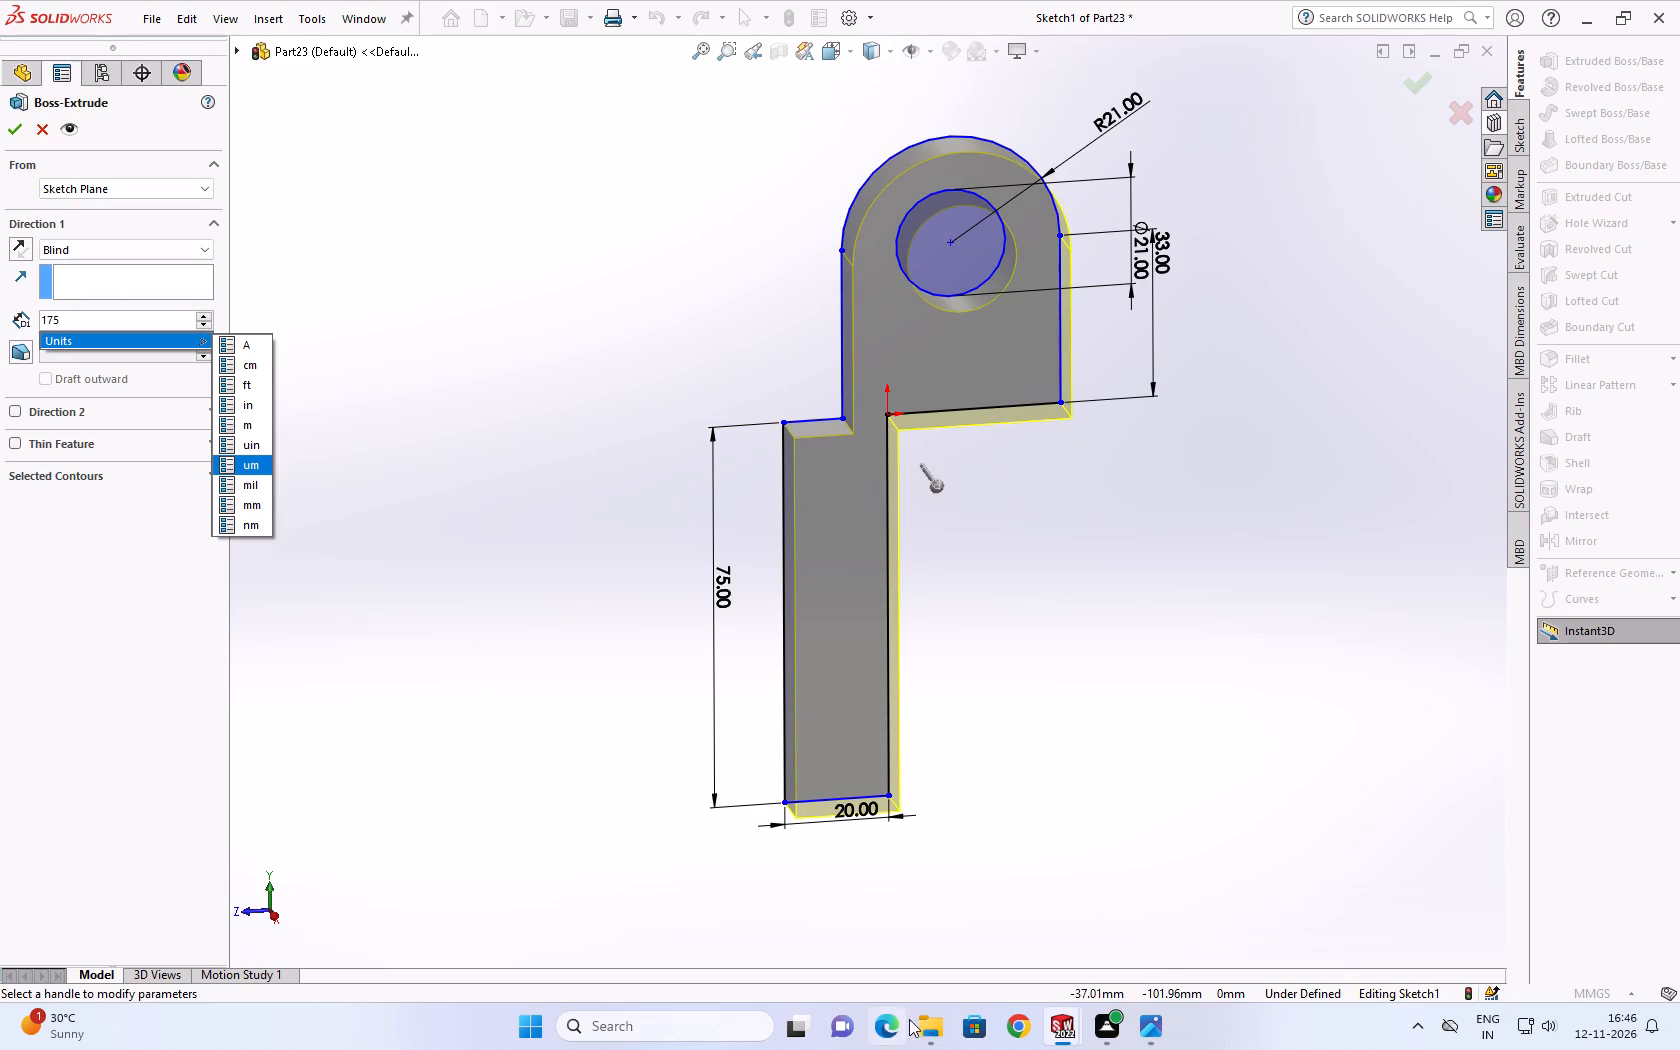
pyautogui.click(1161, 1026)
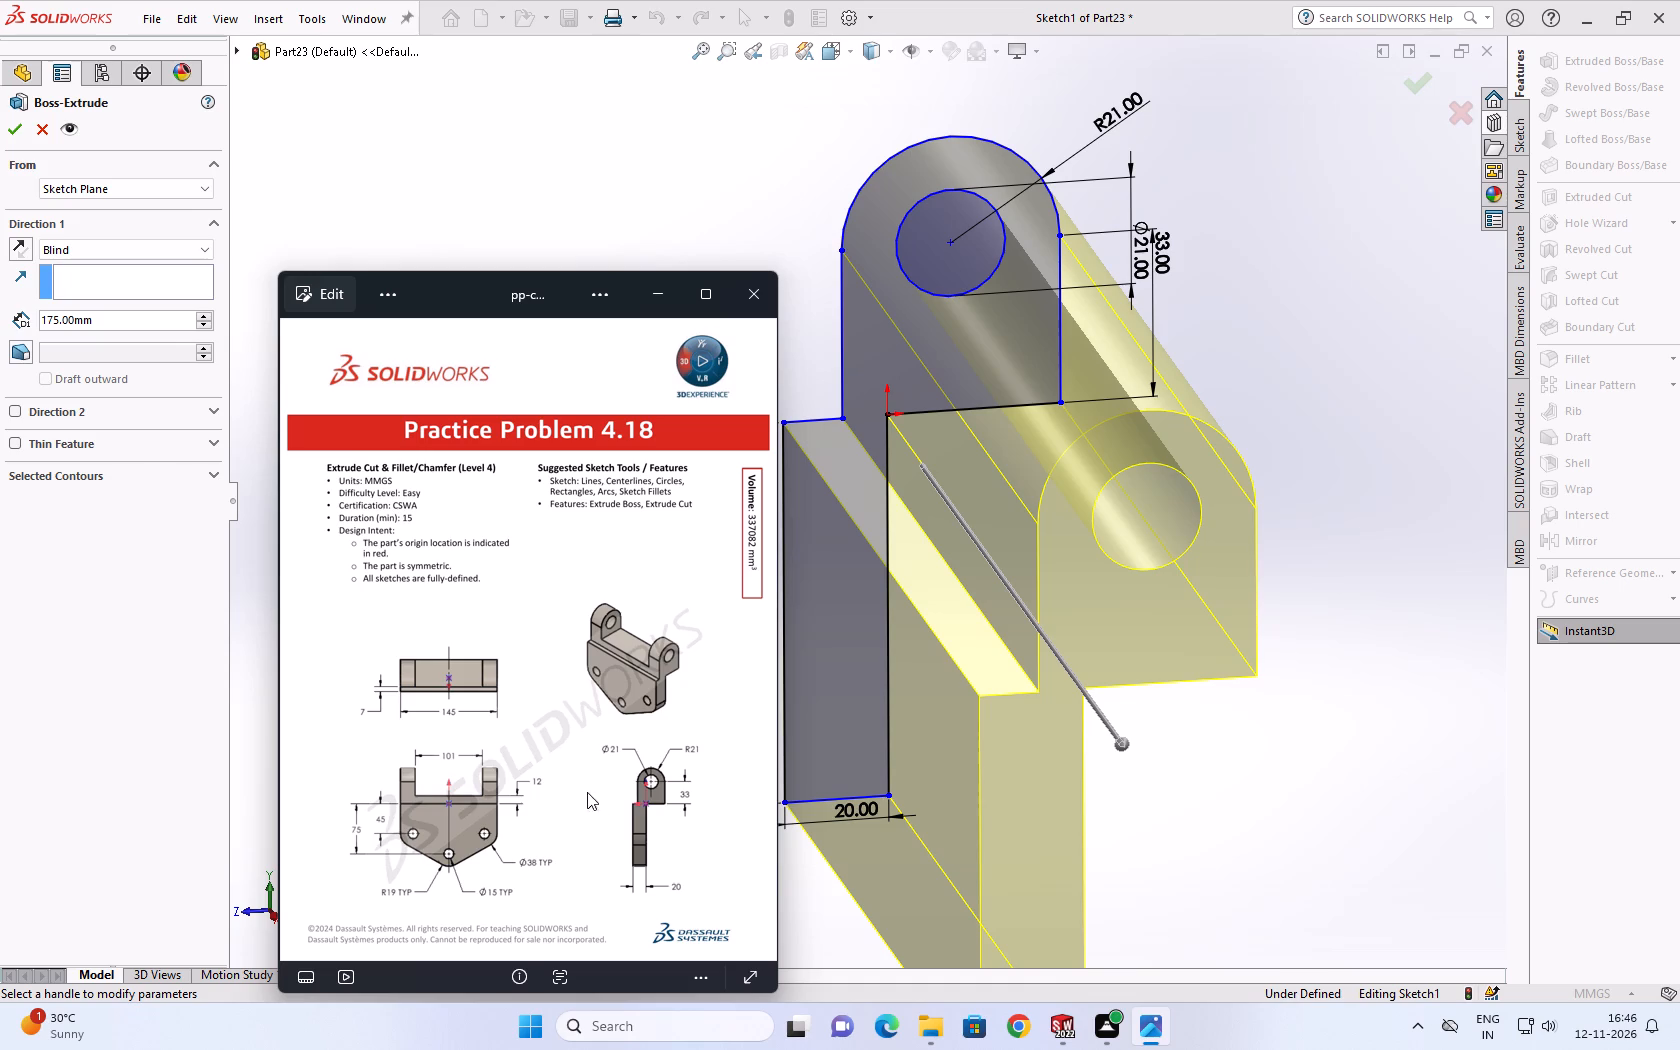
pyautogui.doubleClick(131, 322)
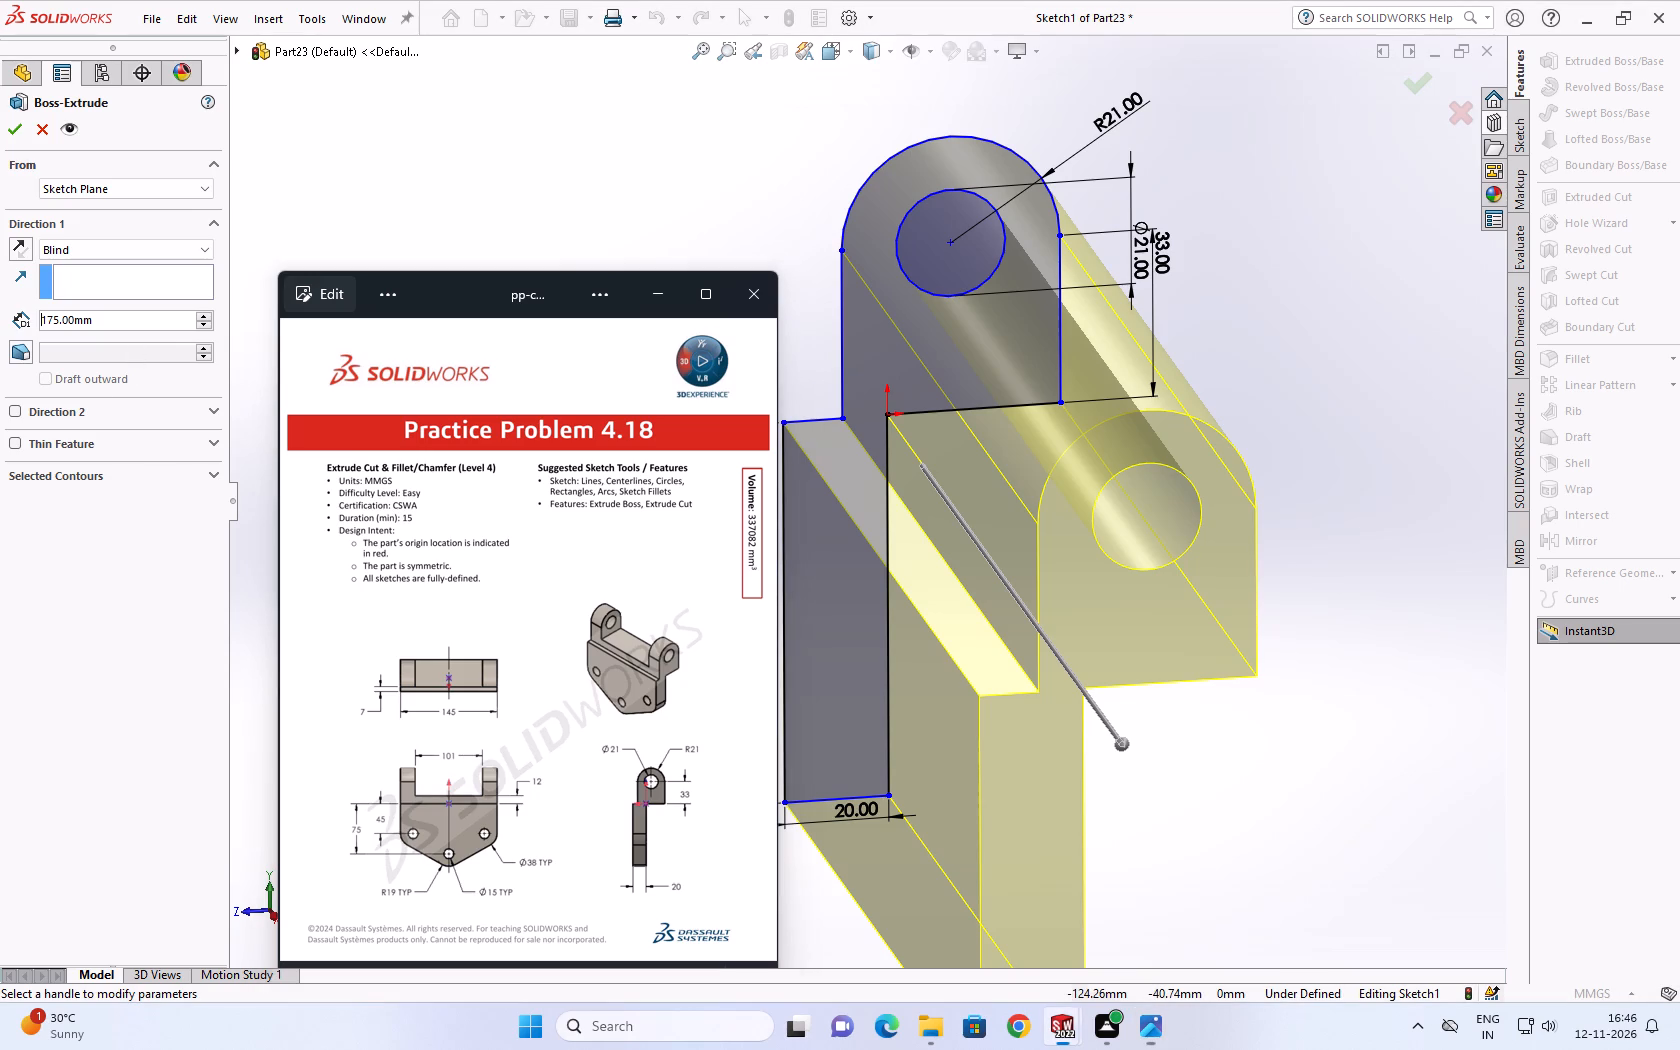
pyautogui.write('145')
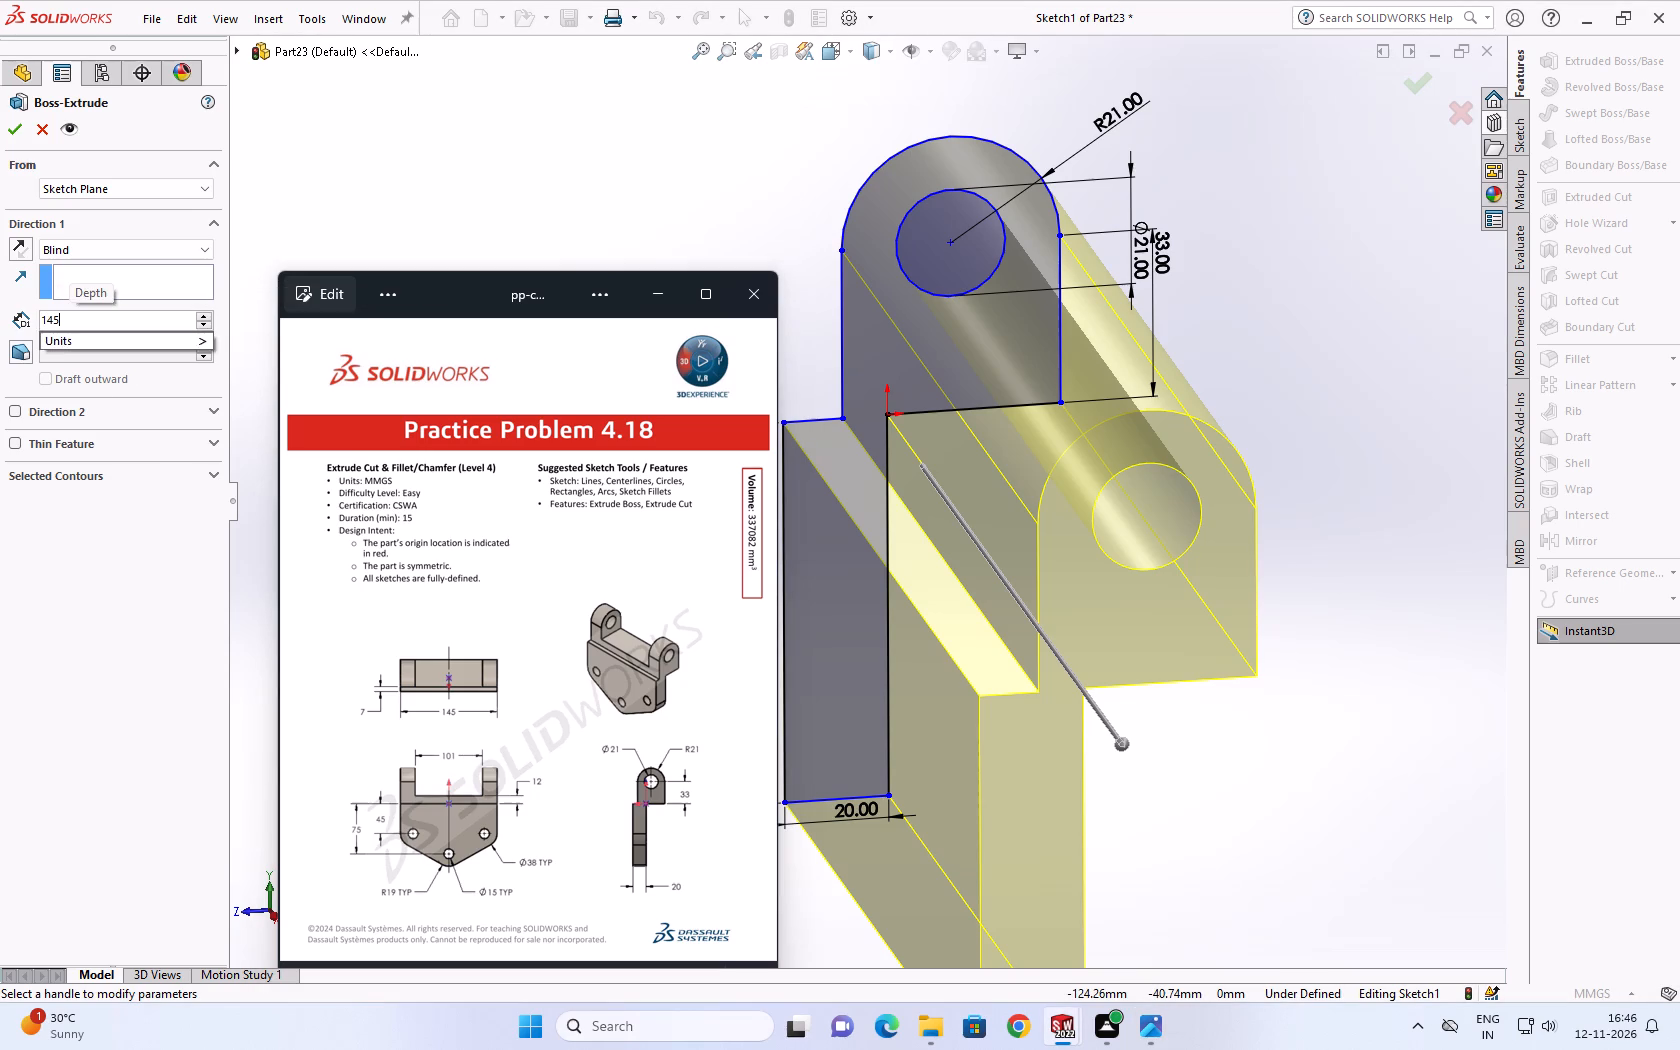
pyautogui.press('Return')
pyautogui.click(18, 128)
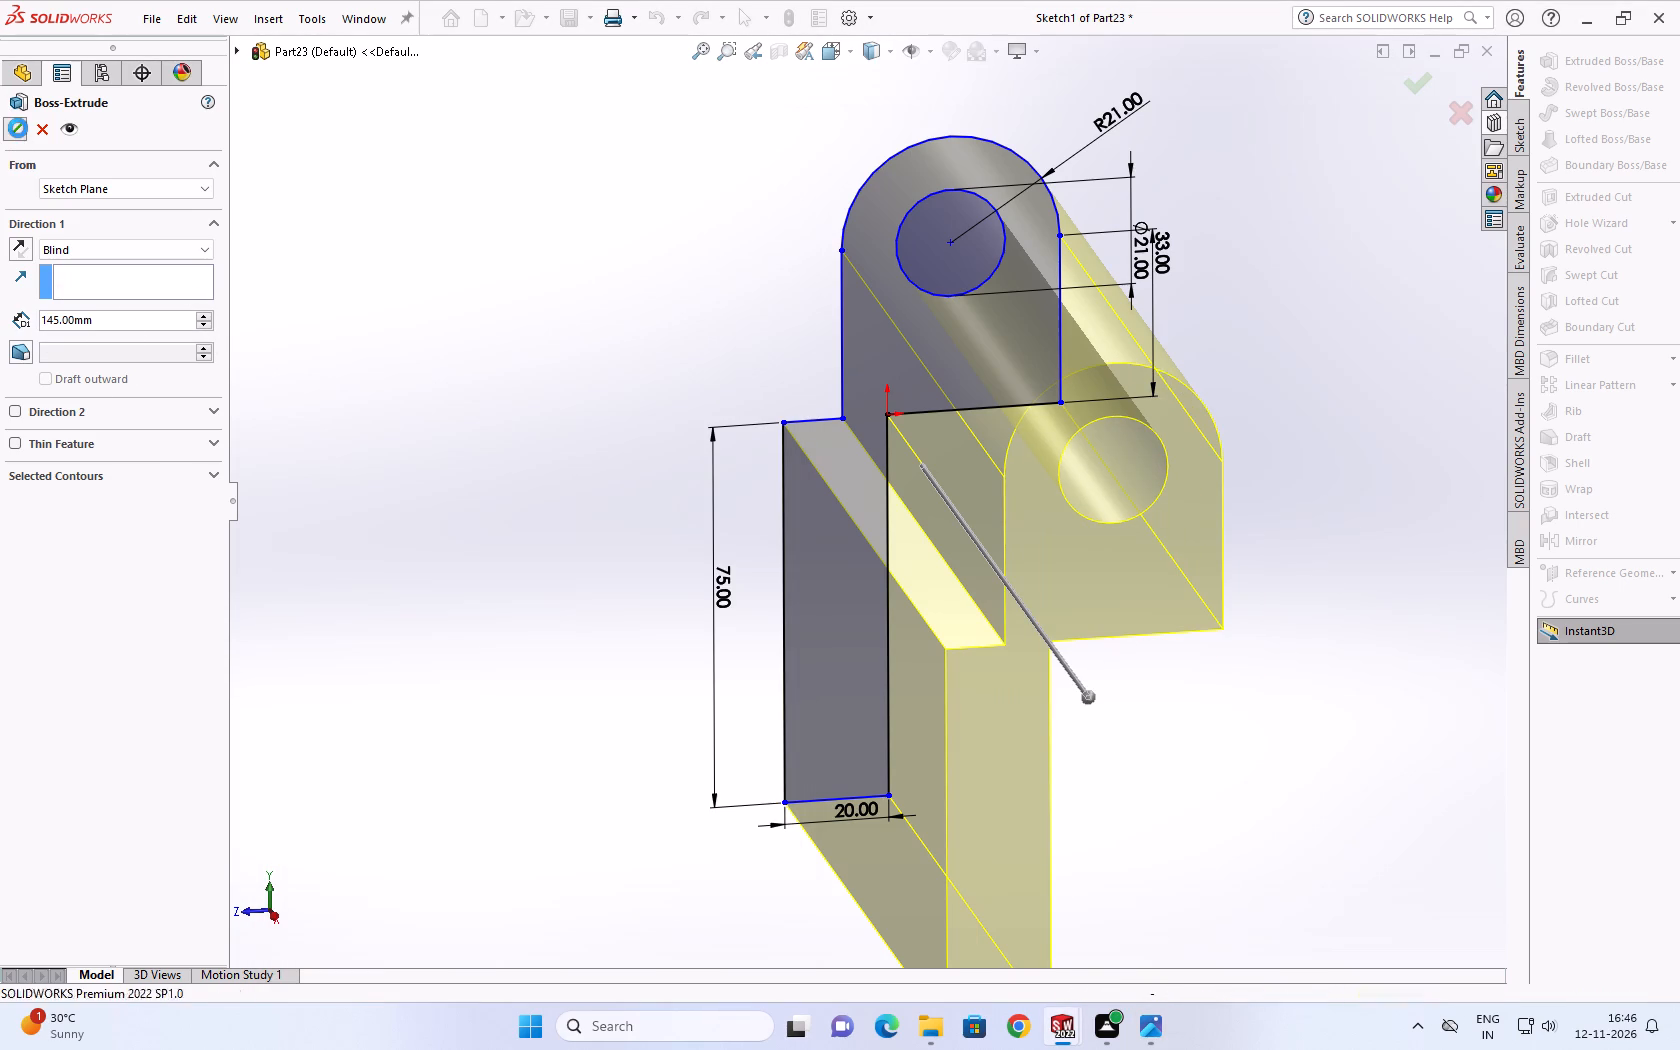
# On the leg's broad outer face, sketch two concentric circles, radii about 12.5 and 5.3 mm, centred at the bottom edge's midpoint.
pyautogui.scroll(2, 1063, 644)
pyautogui.scroll(2, 807, 755)
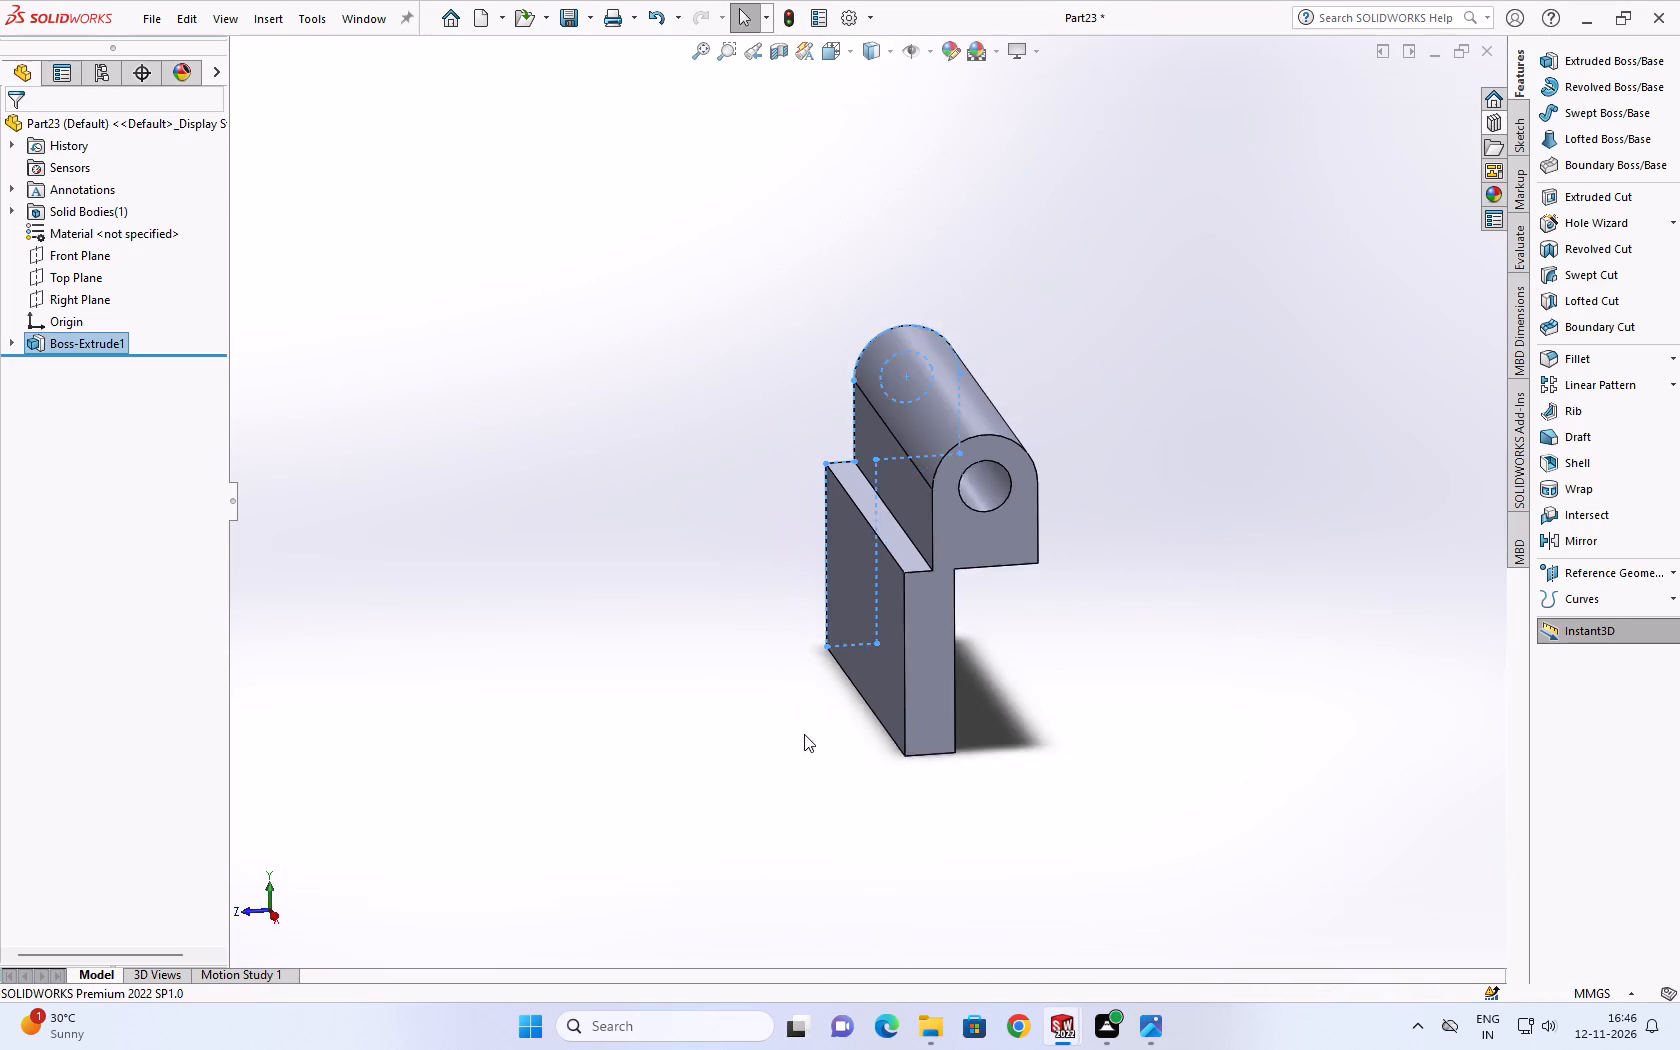
pyautogui.moveTo(804, 734); pyautogui.dragTo(1109, 693, button='middle')
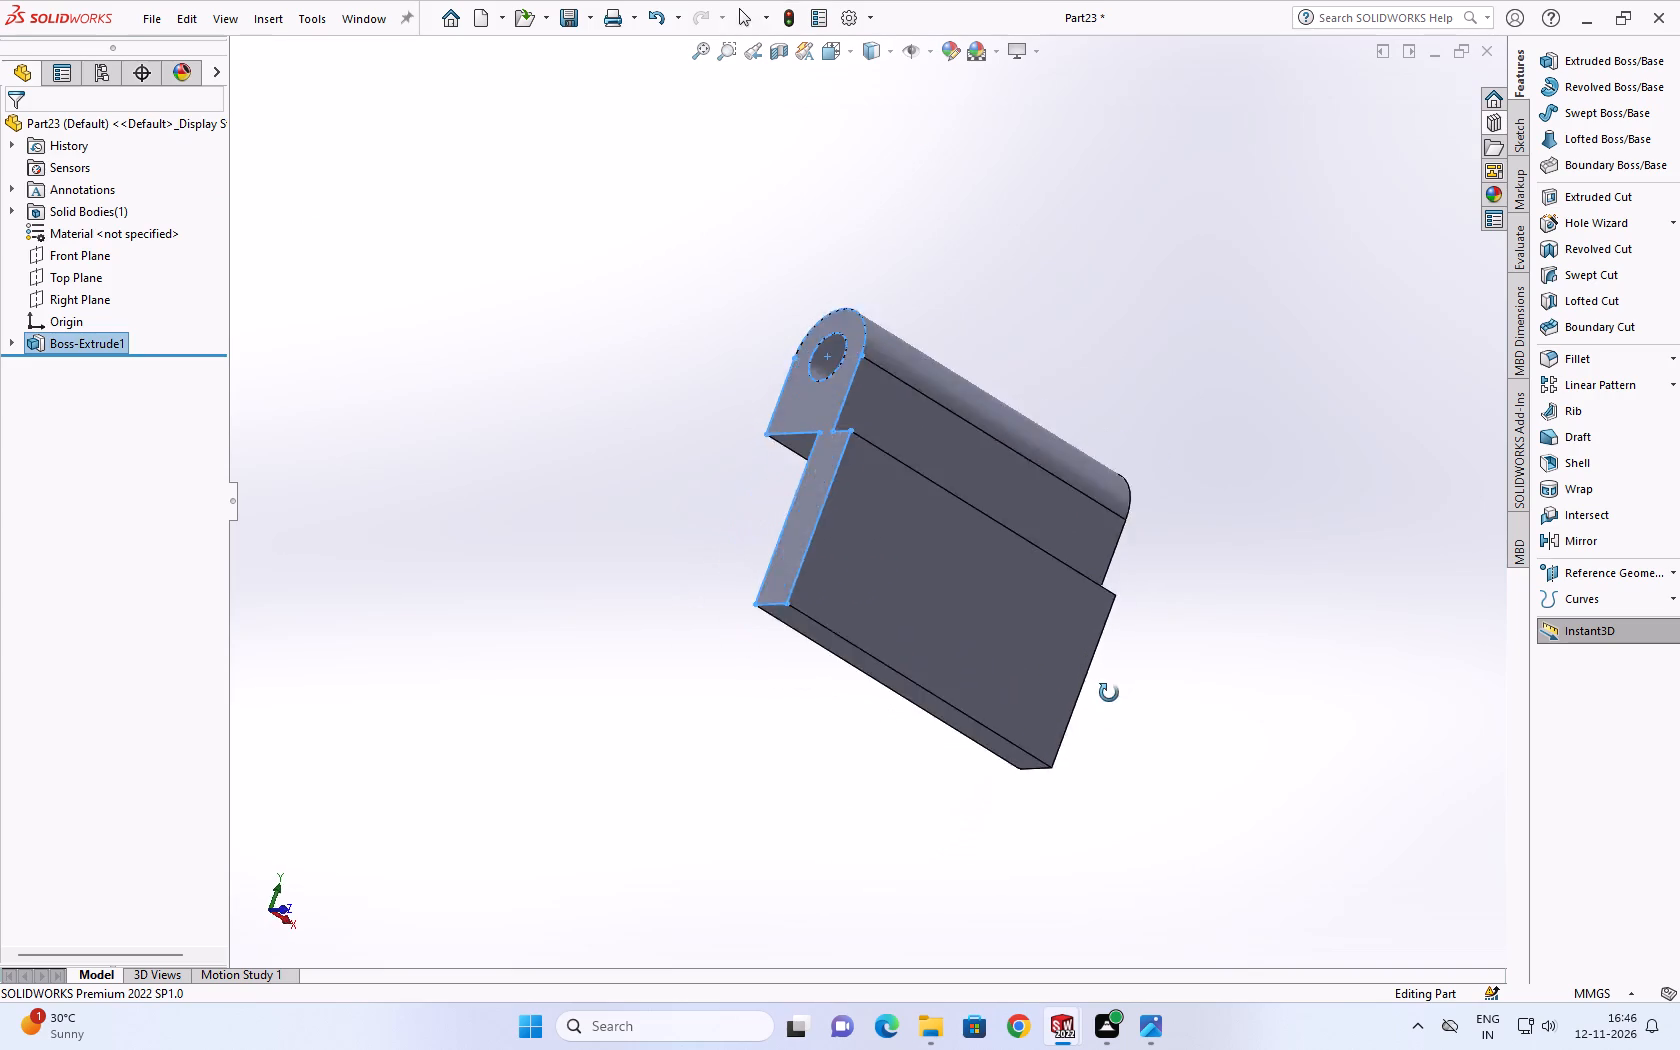
pyautogui.moveTo(1109, 693); pyautogui.dragTo(1058, 734, button='middle')
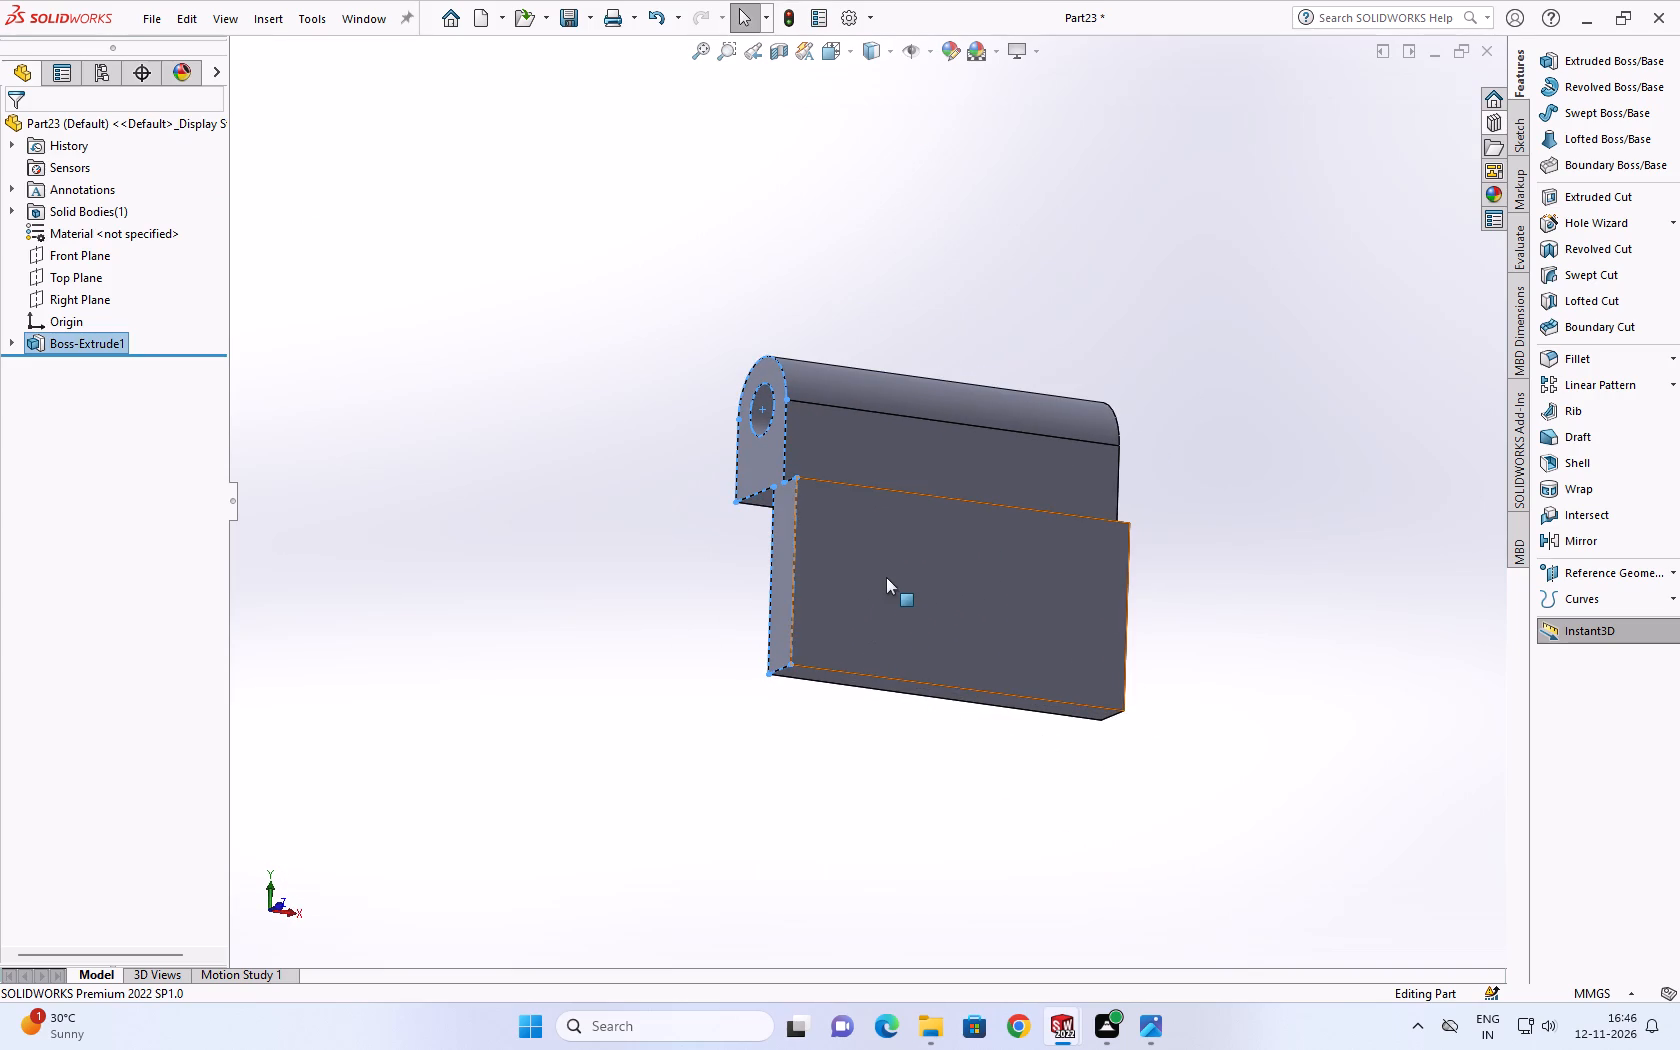
pyautogui.click(919, 591)
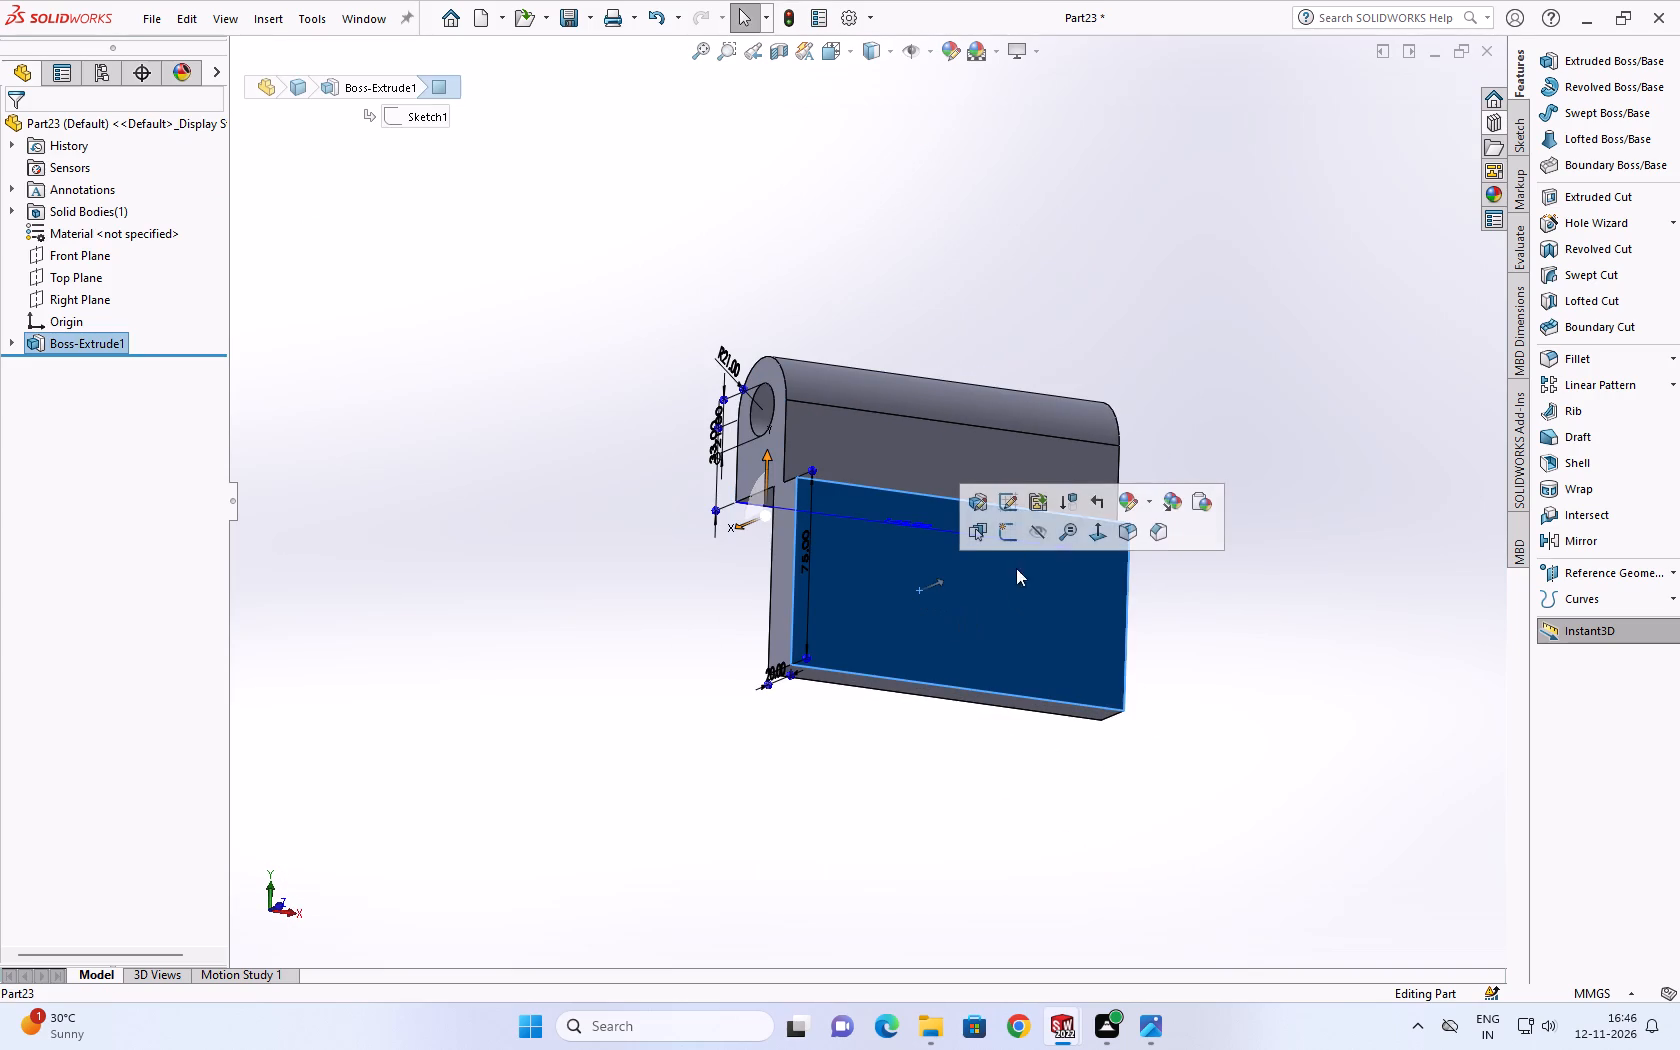
pyautogui.click(1007, 541)
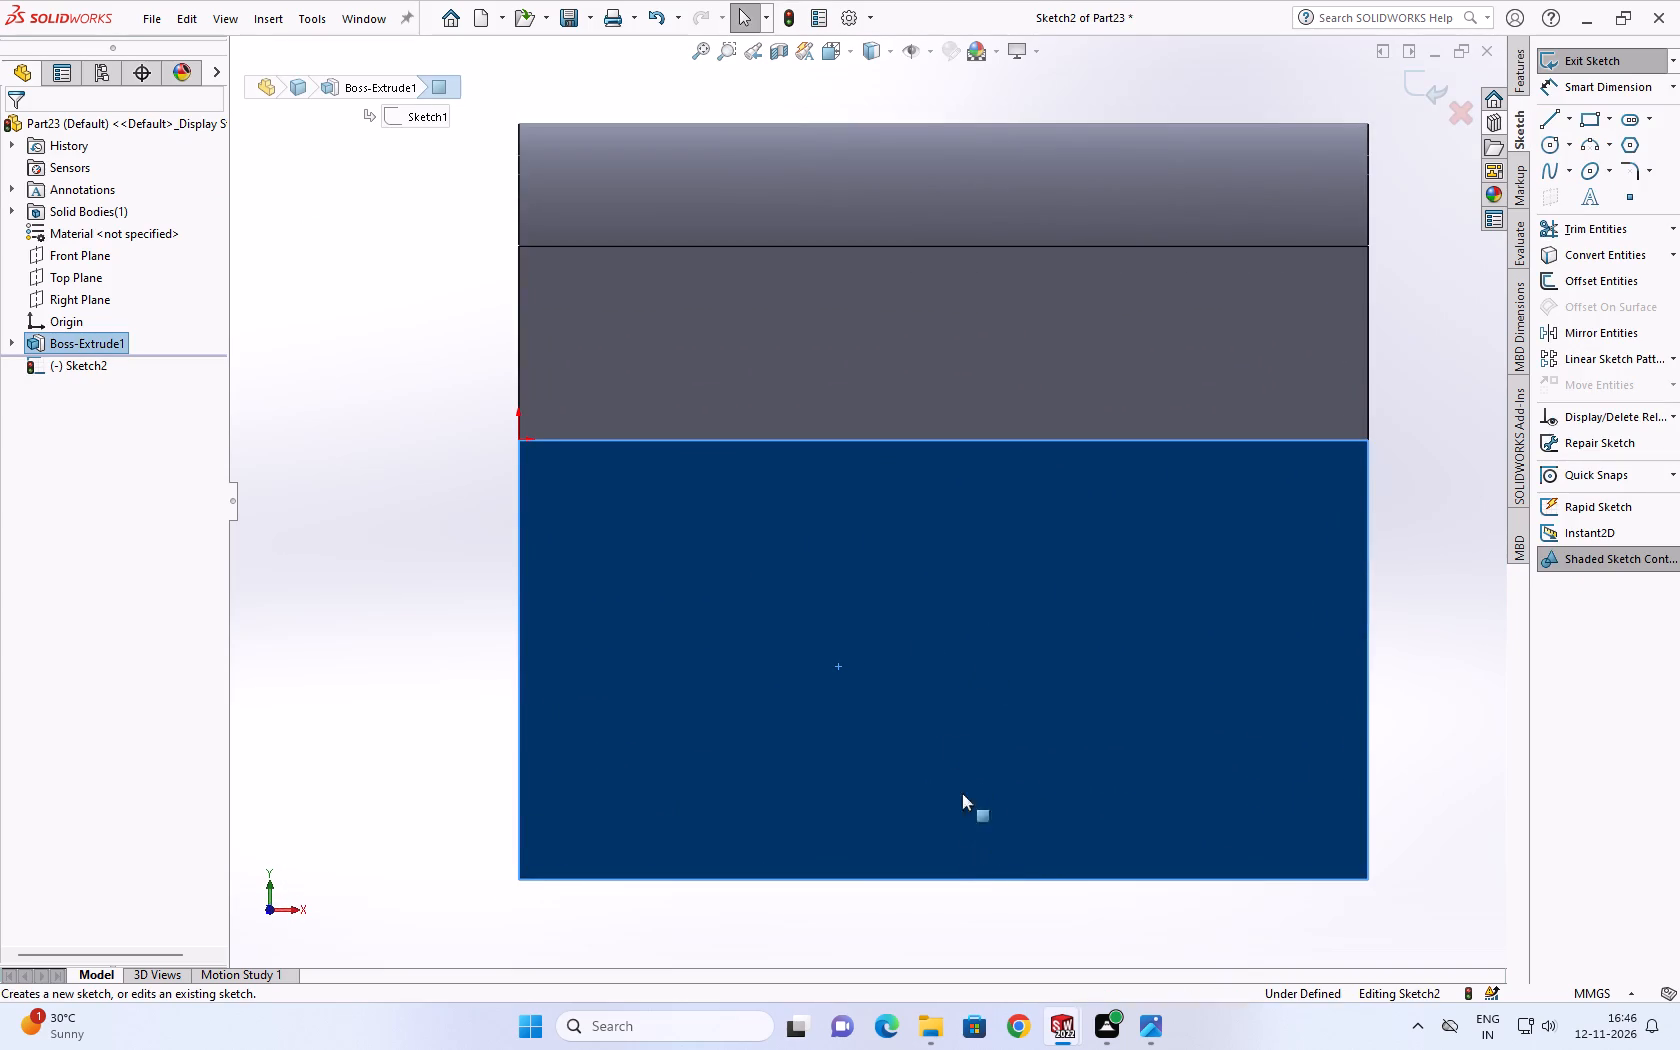
pyautogui.click(1545, 147)
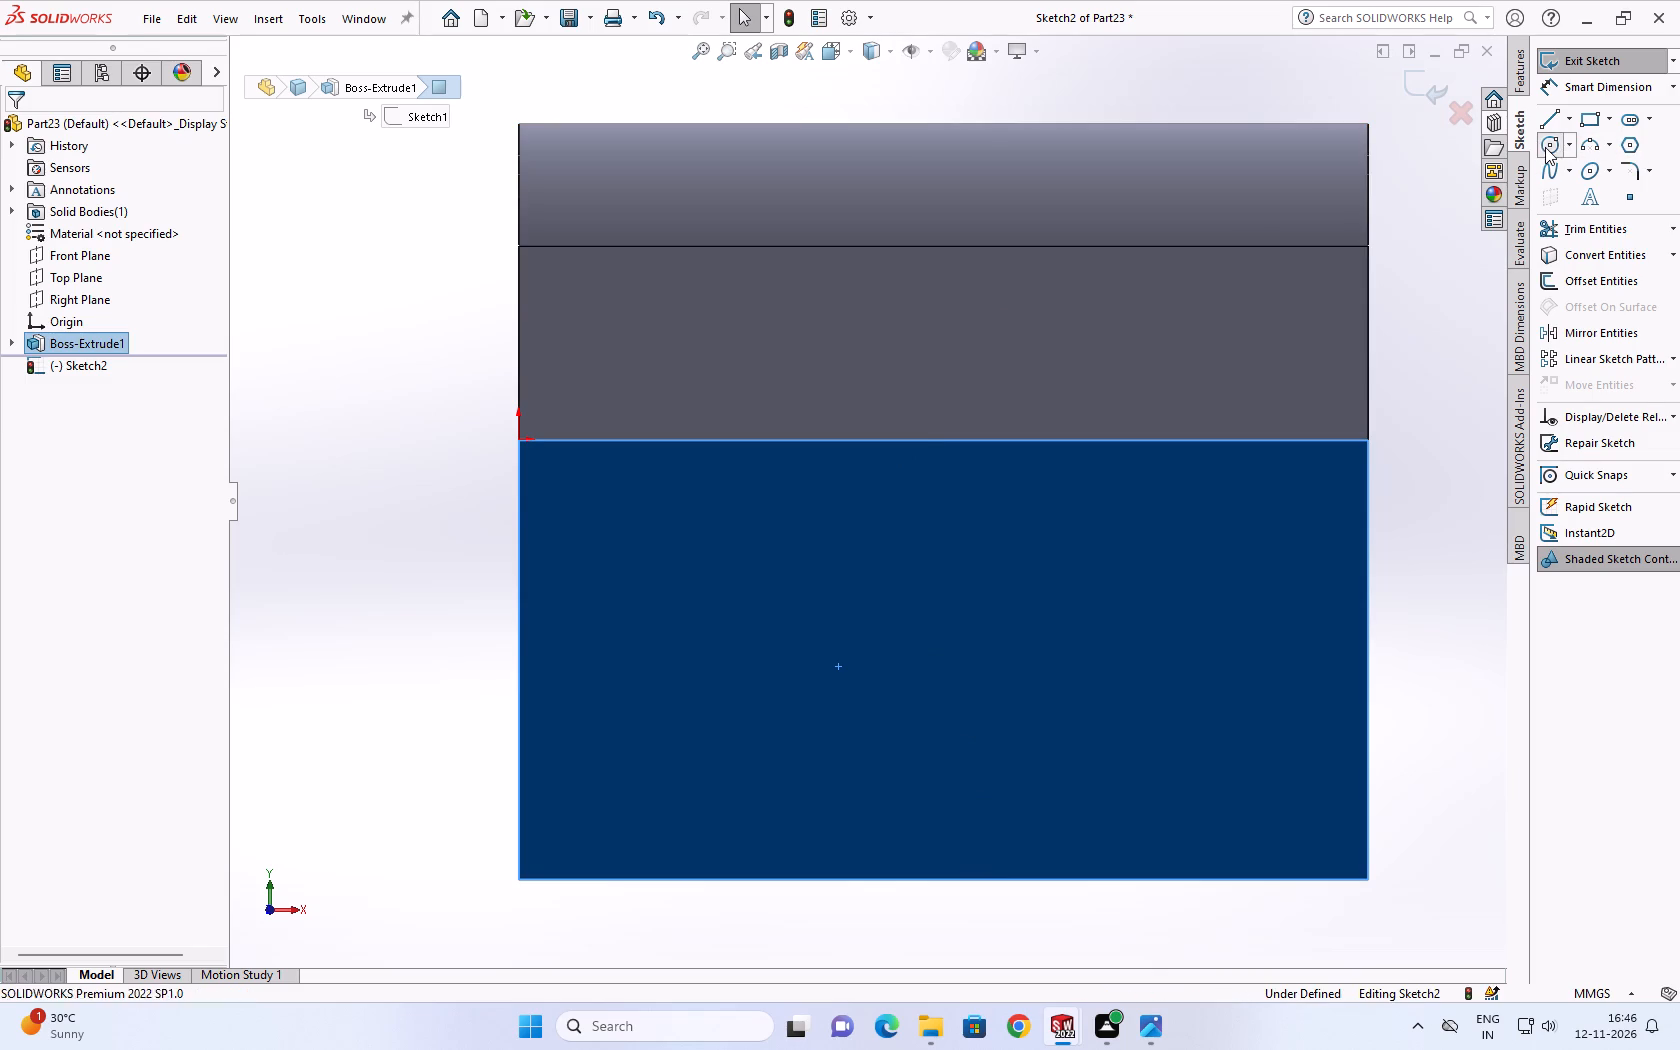
pyautogui.click(943, 879)
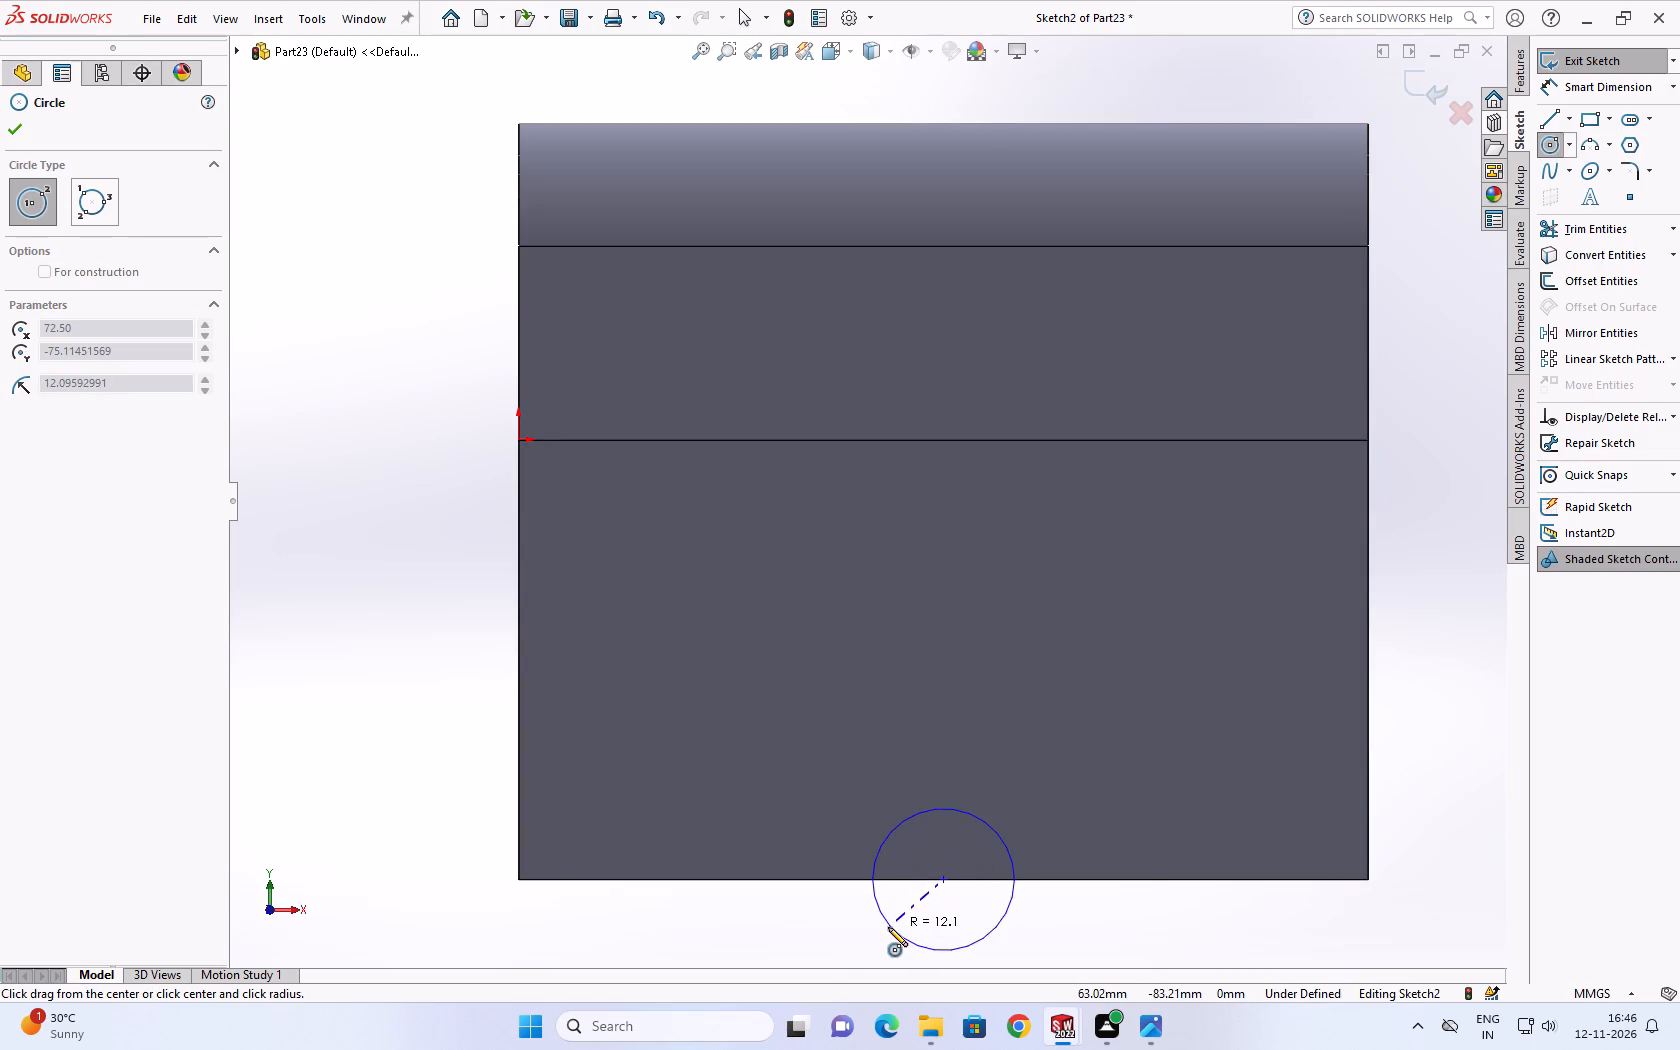
pyautogui.click(888, 927)
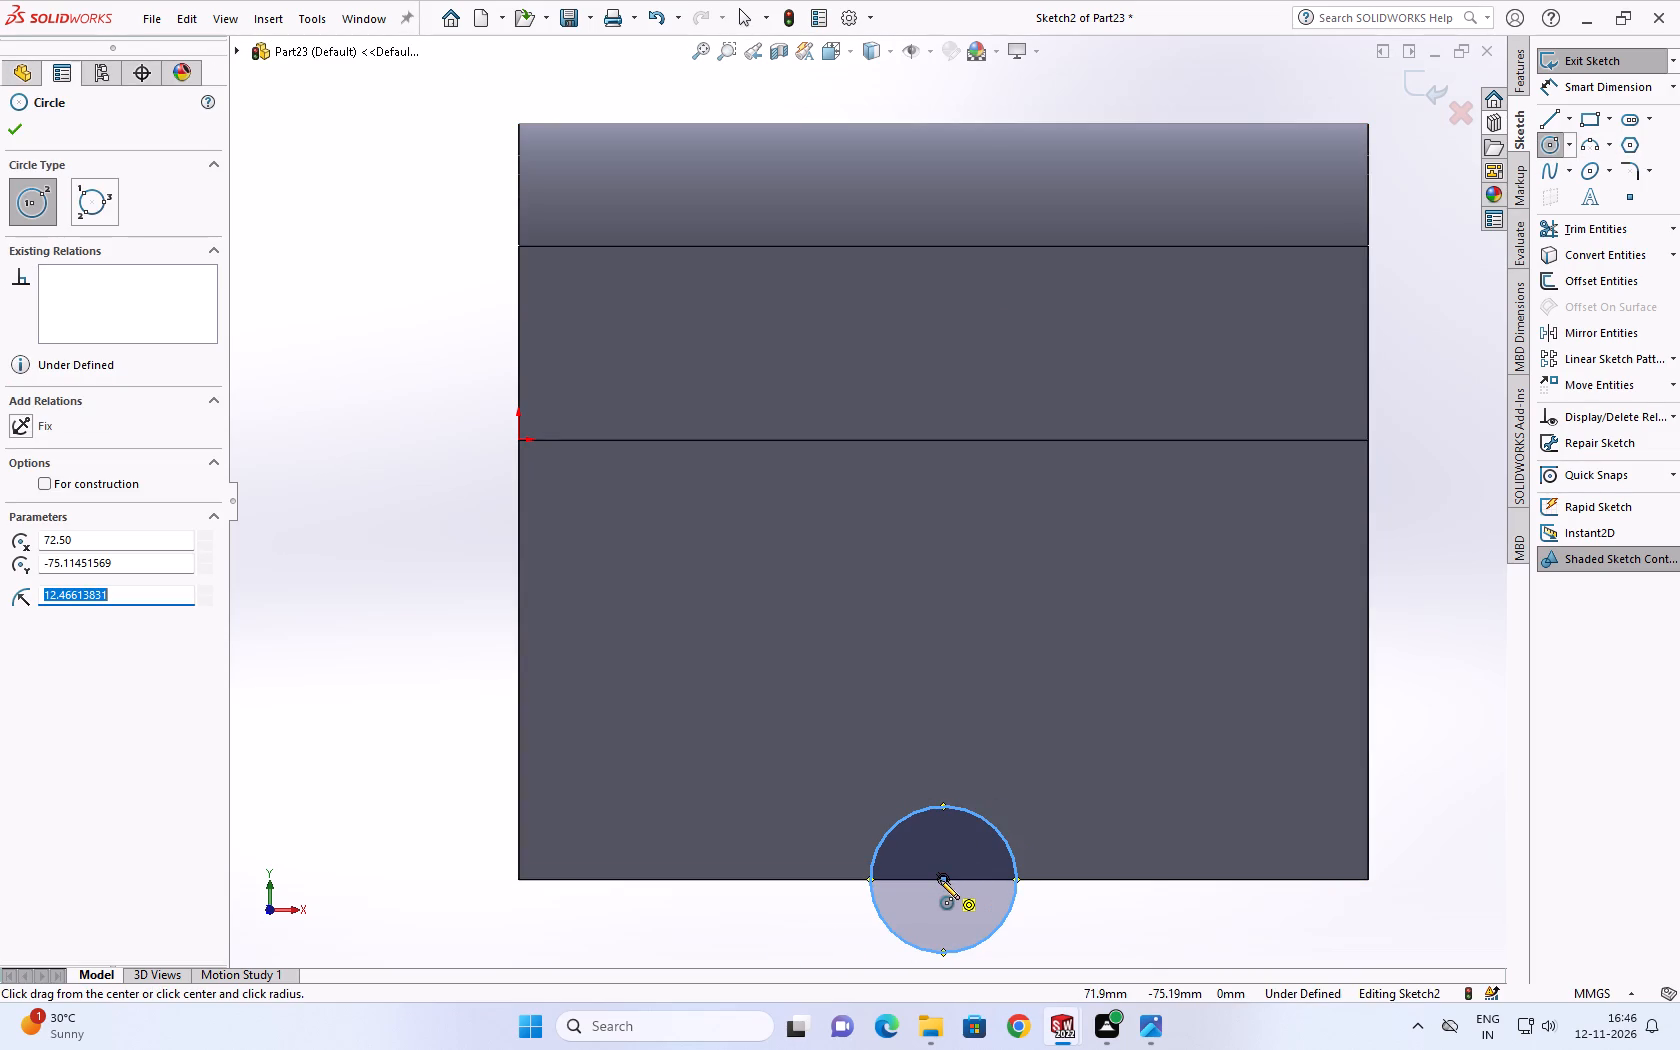
pyautogui.click(943, 880)
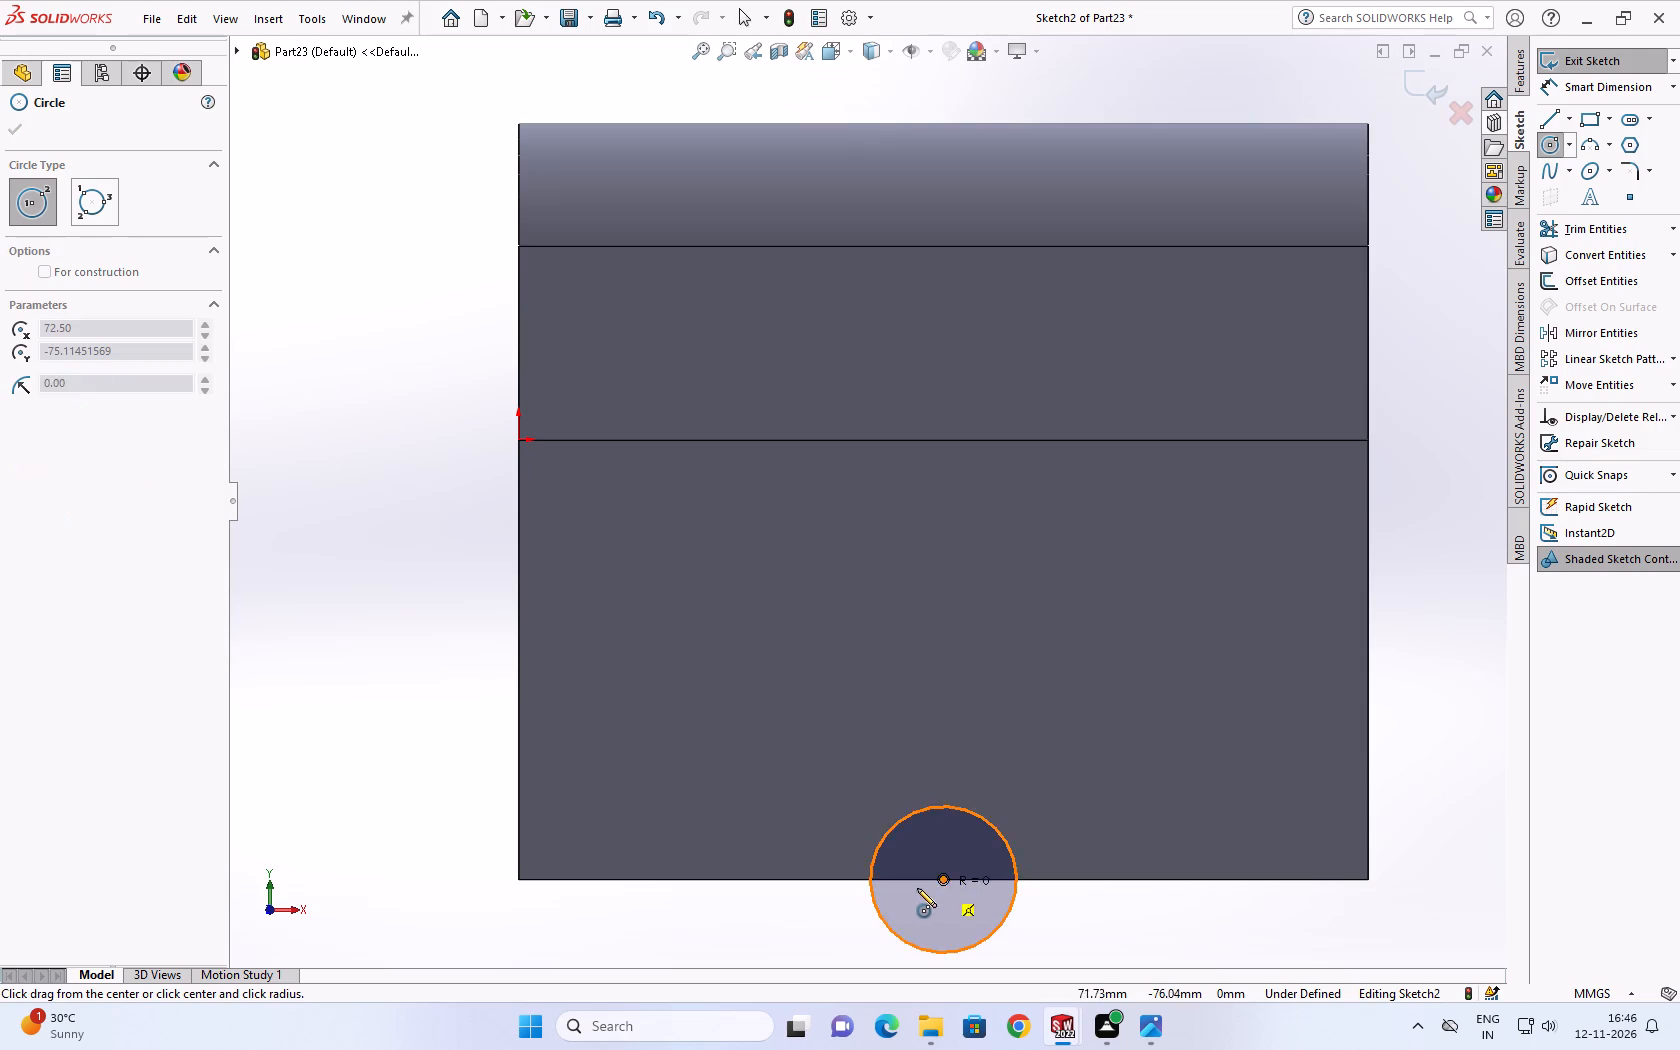
pyautogui.click(914, 889)
# Consult the reference drawing and dimension the outer circle's diameter to 38 mm.
pyautogui.scroll(-1, 956, 869)
pyautogui.scroll(6, 956, 869)
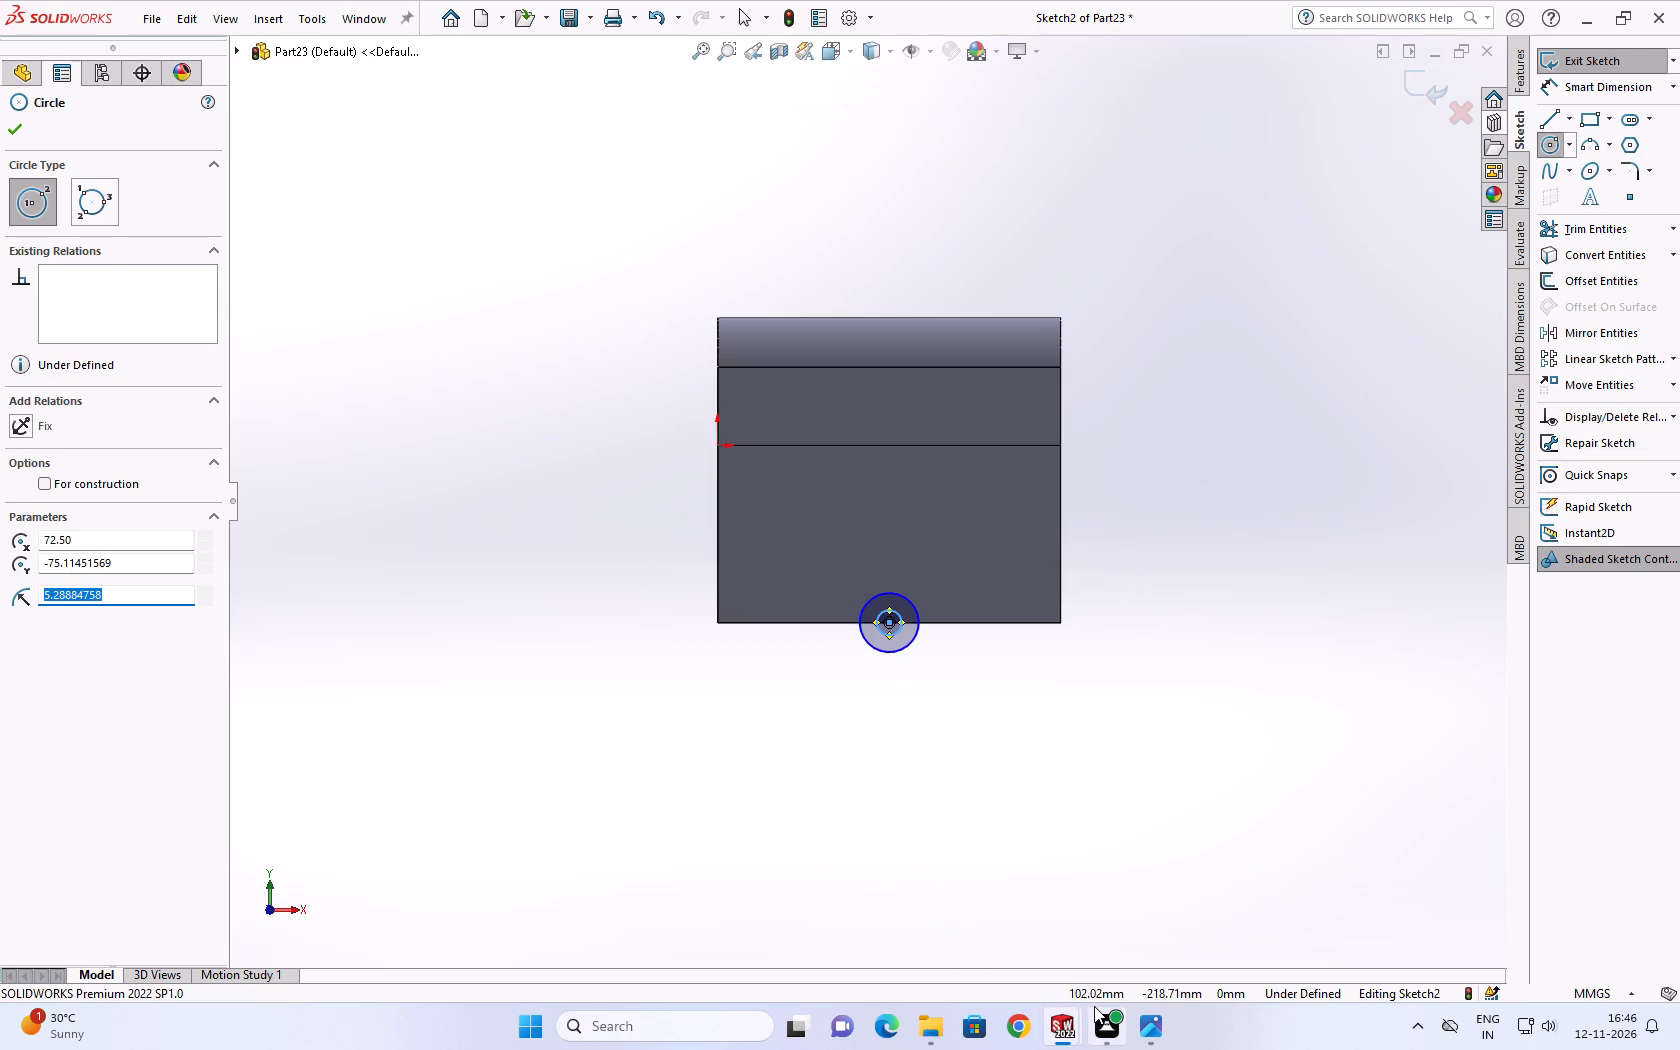
pyautogui.click(1140, 1025)
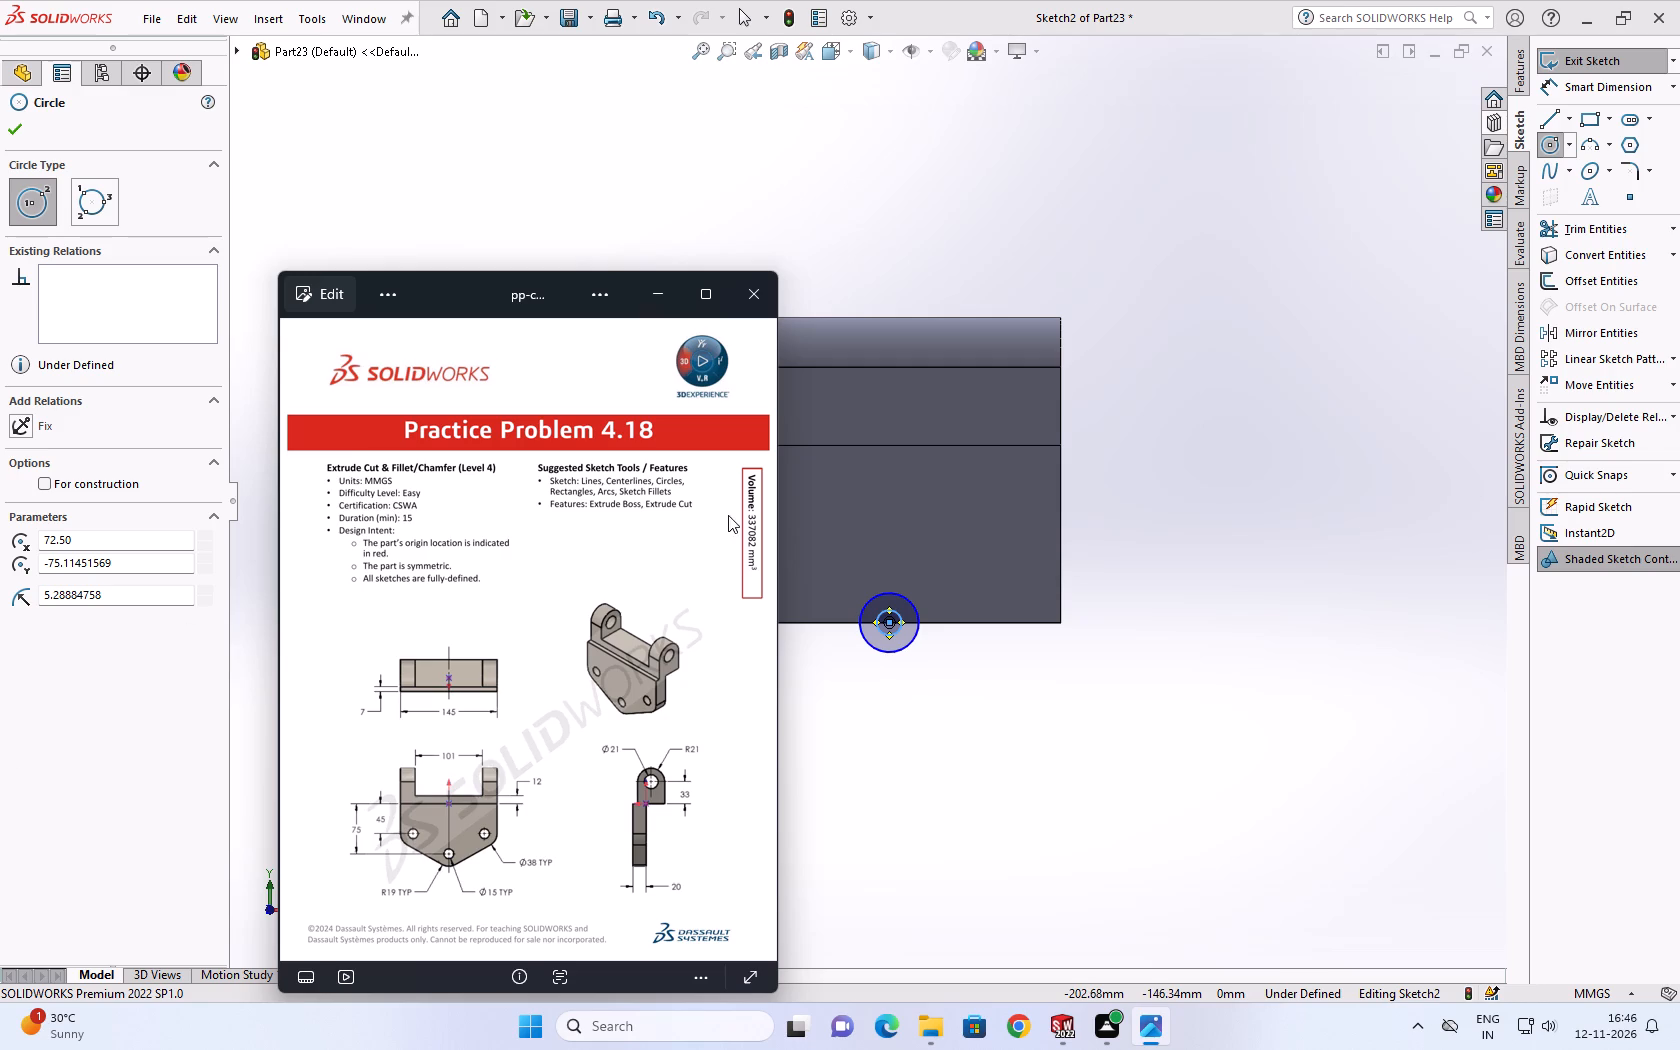
pyautogui.click(1582, 82)
pyautogui.click(910, 651)
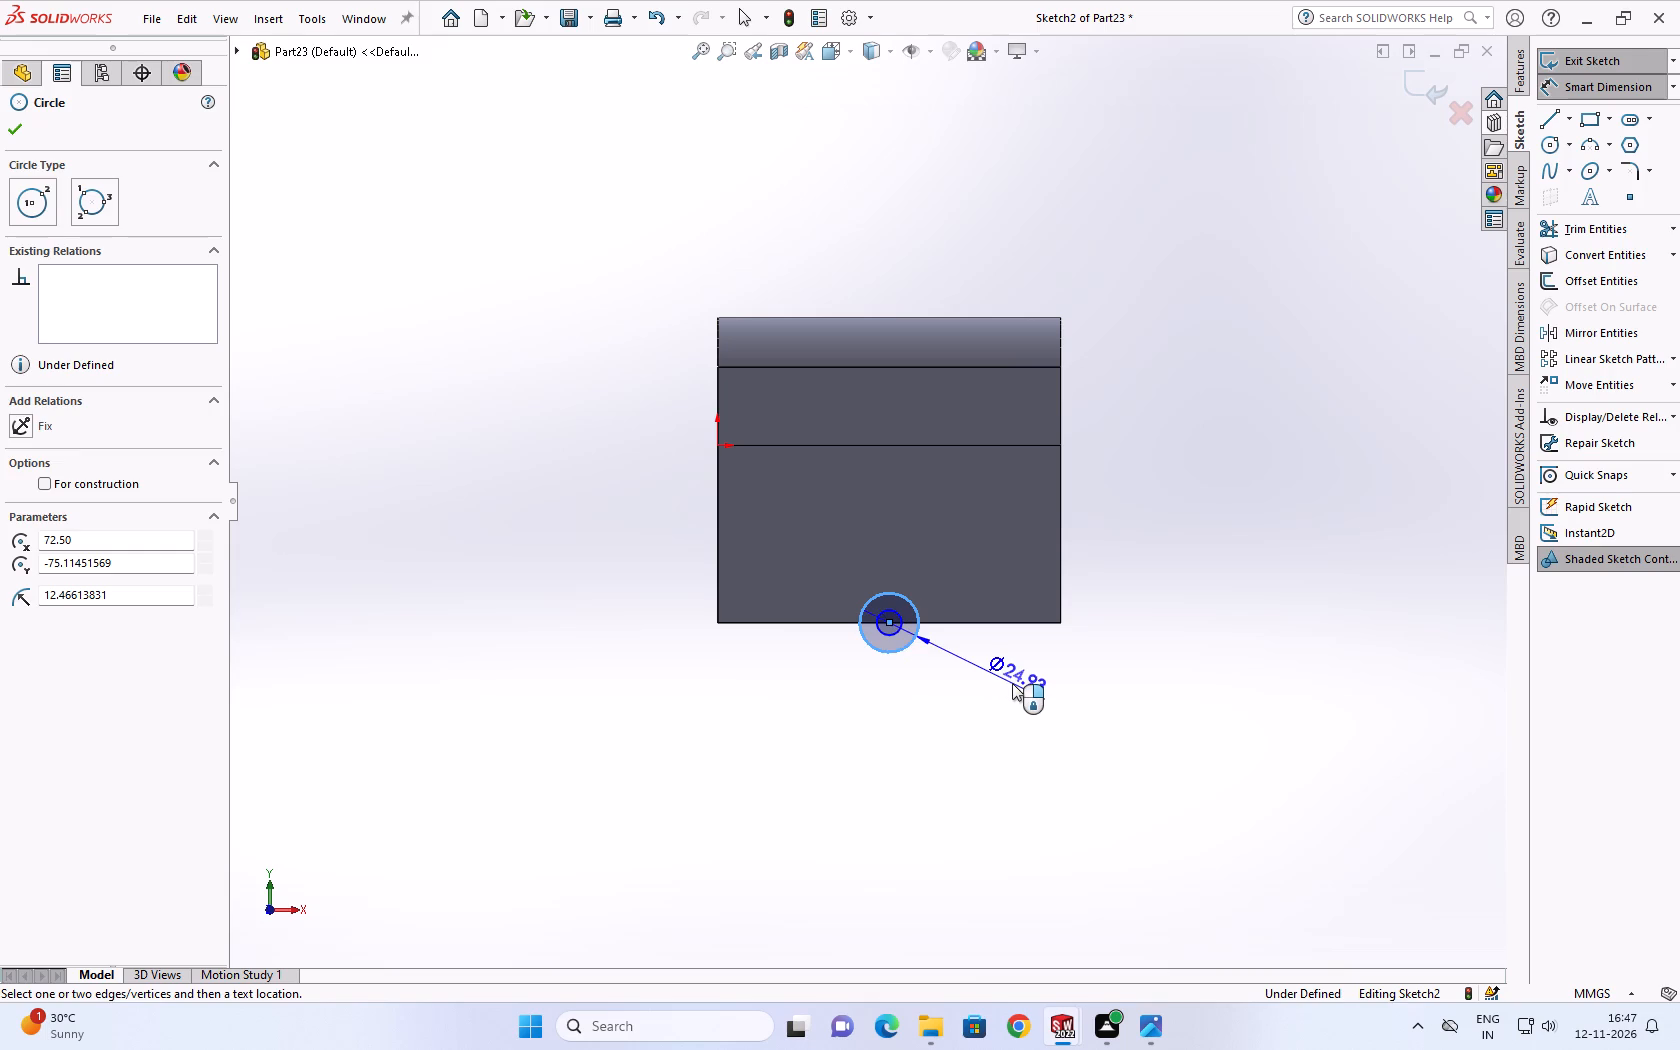
pyautogui.click(1012, 683)
pyautogui.write('19+19')
pyautogui.press('Return')
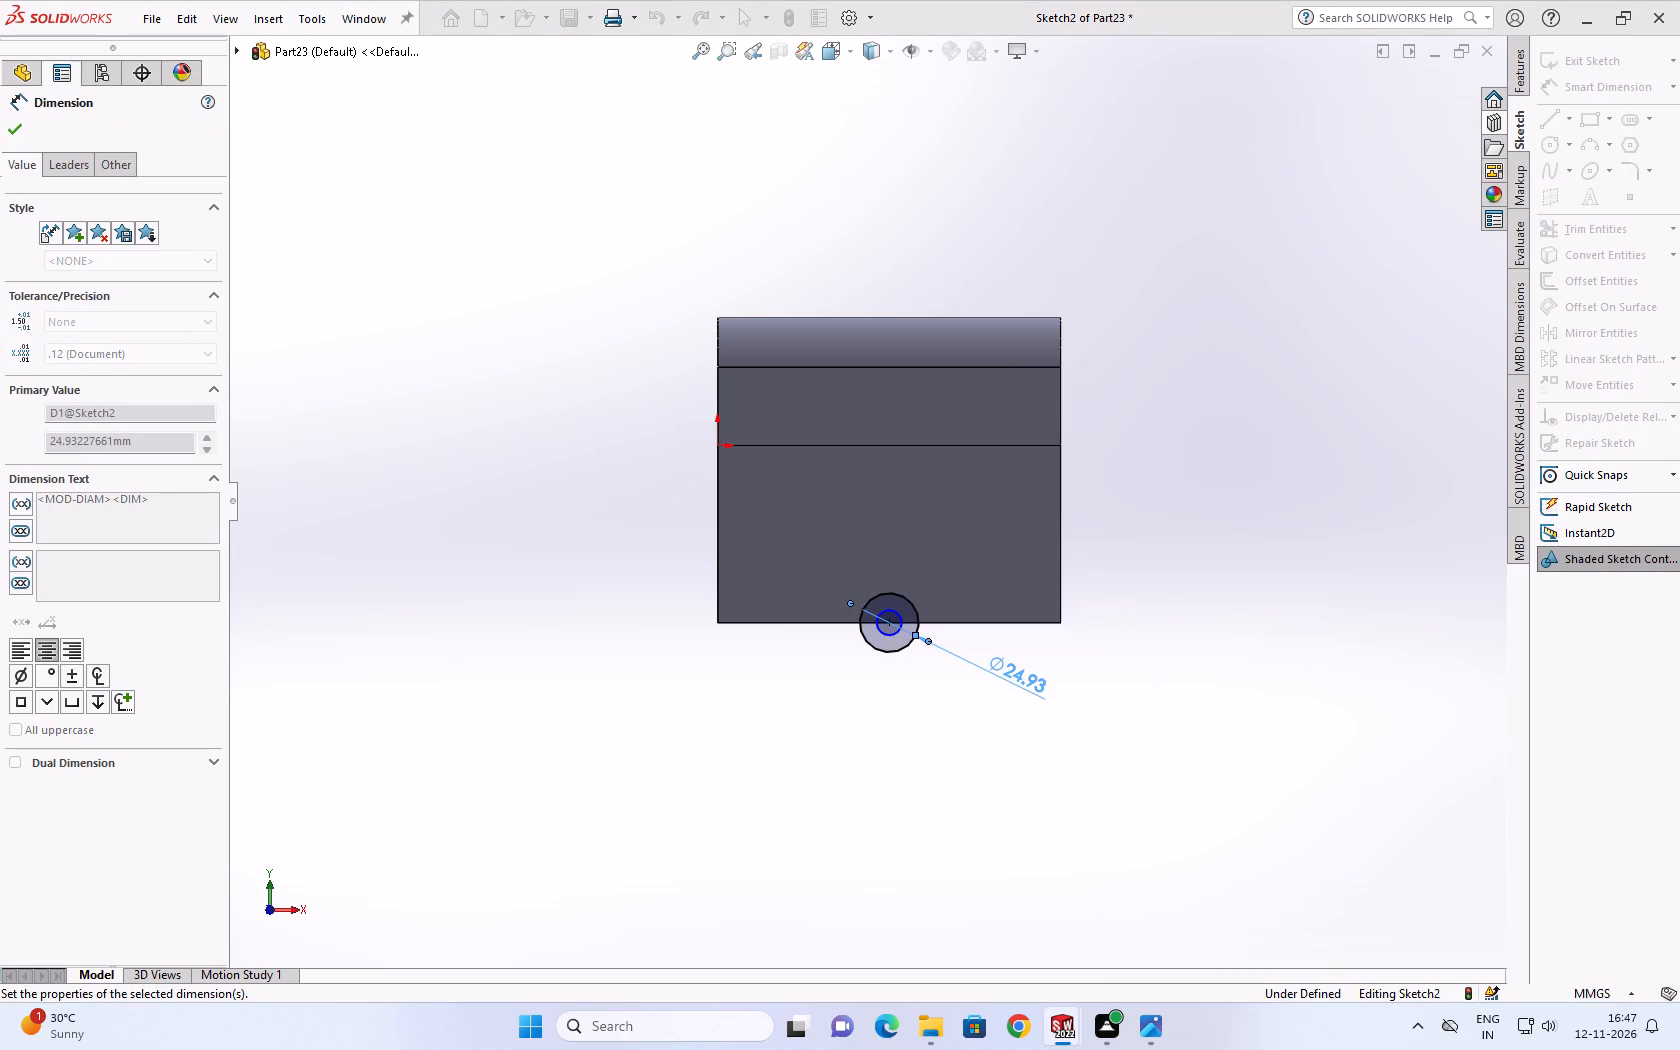
# Dimension the inner circle's diameter to 15 mm.
pyautogui.scroll(-3, 931, 662)
pyautogui.scroll(-2, 846, 556)
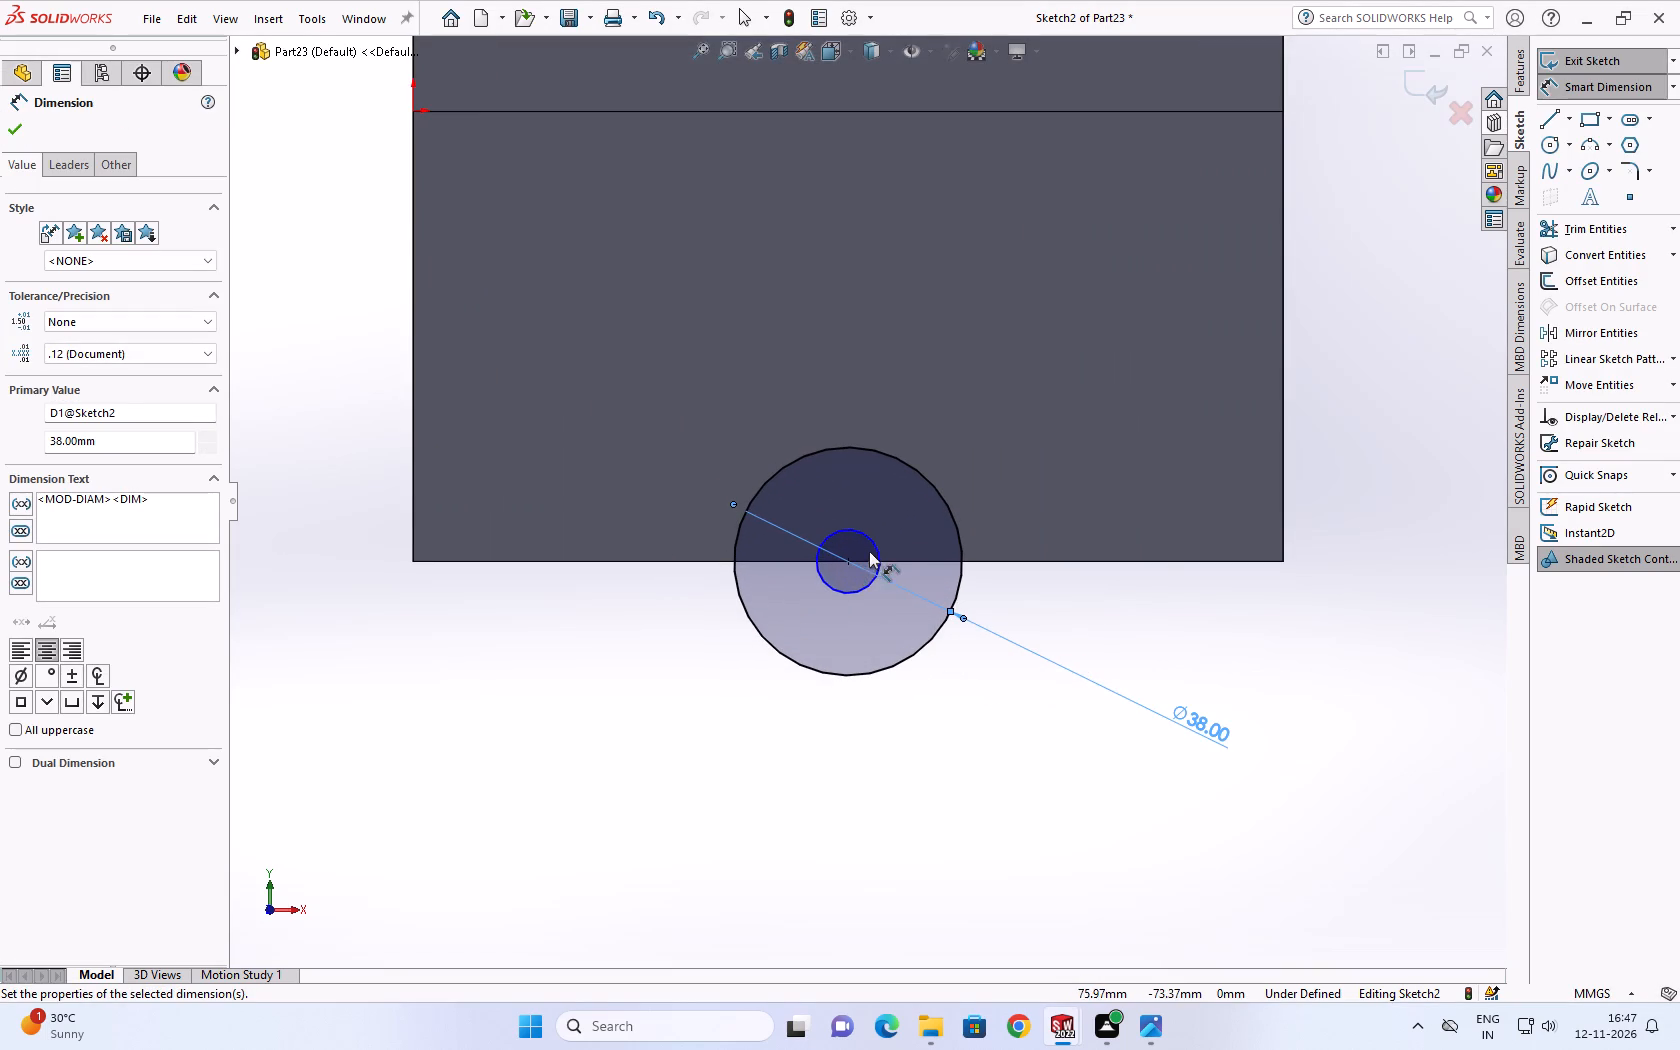
pyautogui.click(878, 546)
pyautogui.click(1012, 518)
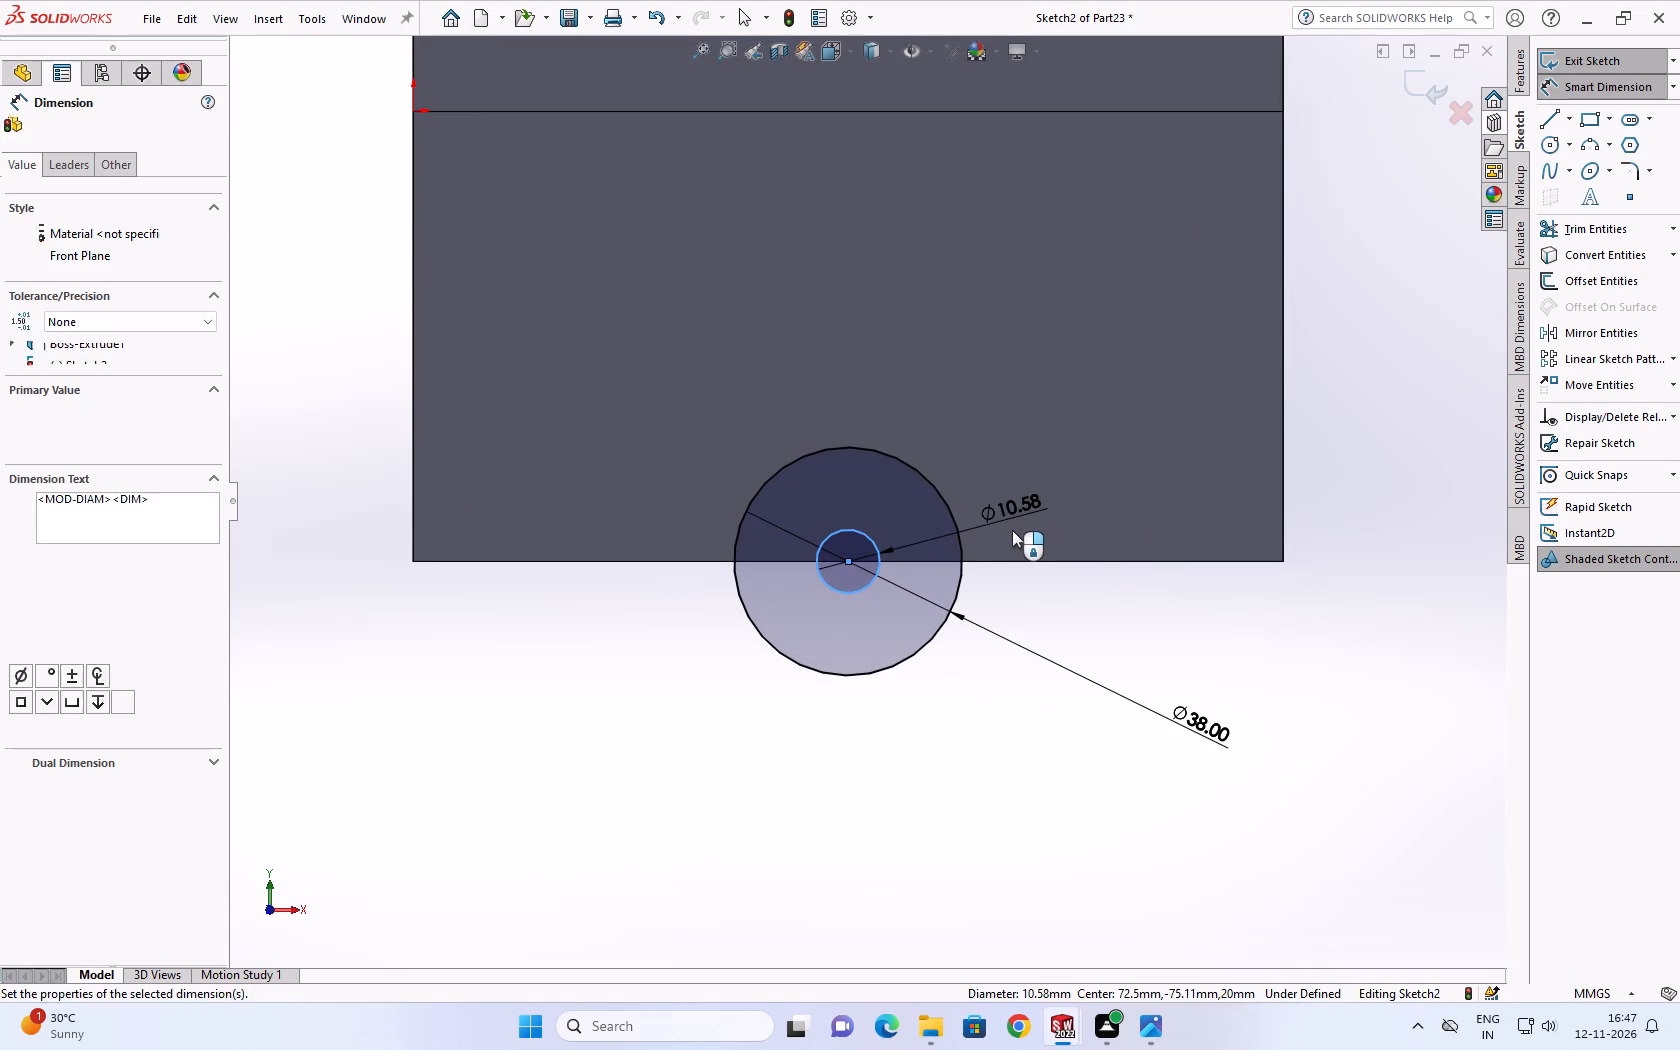
pyautogui.write('15')
pyautogui.press('Return')
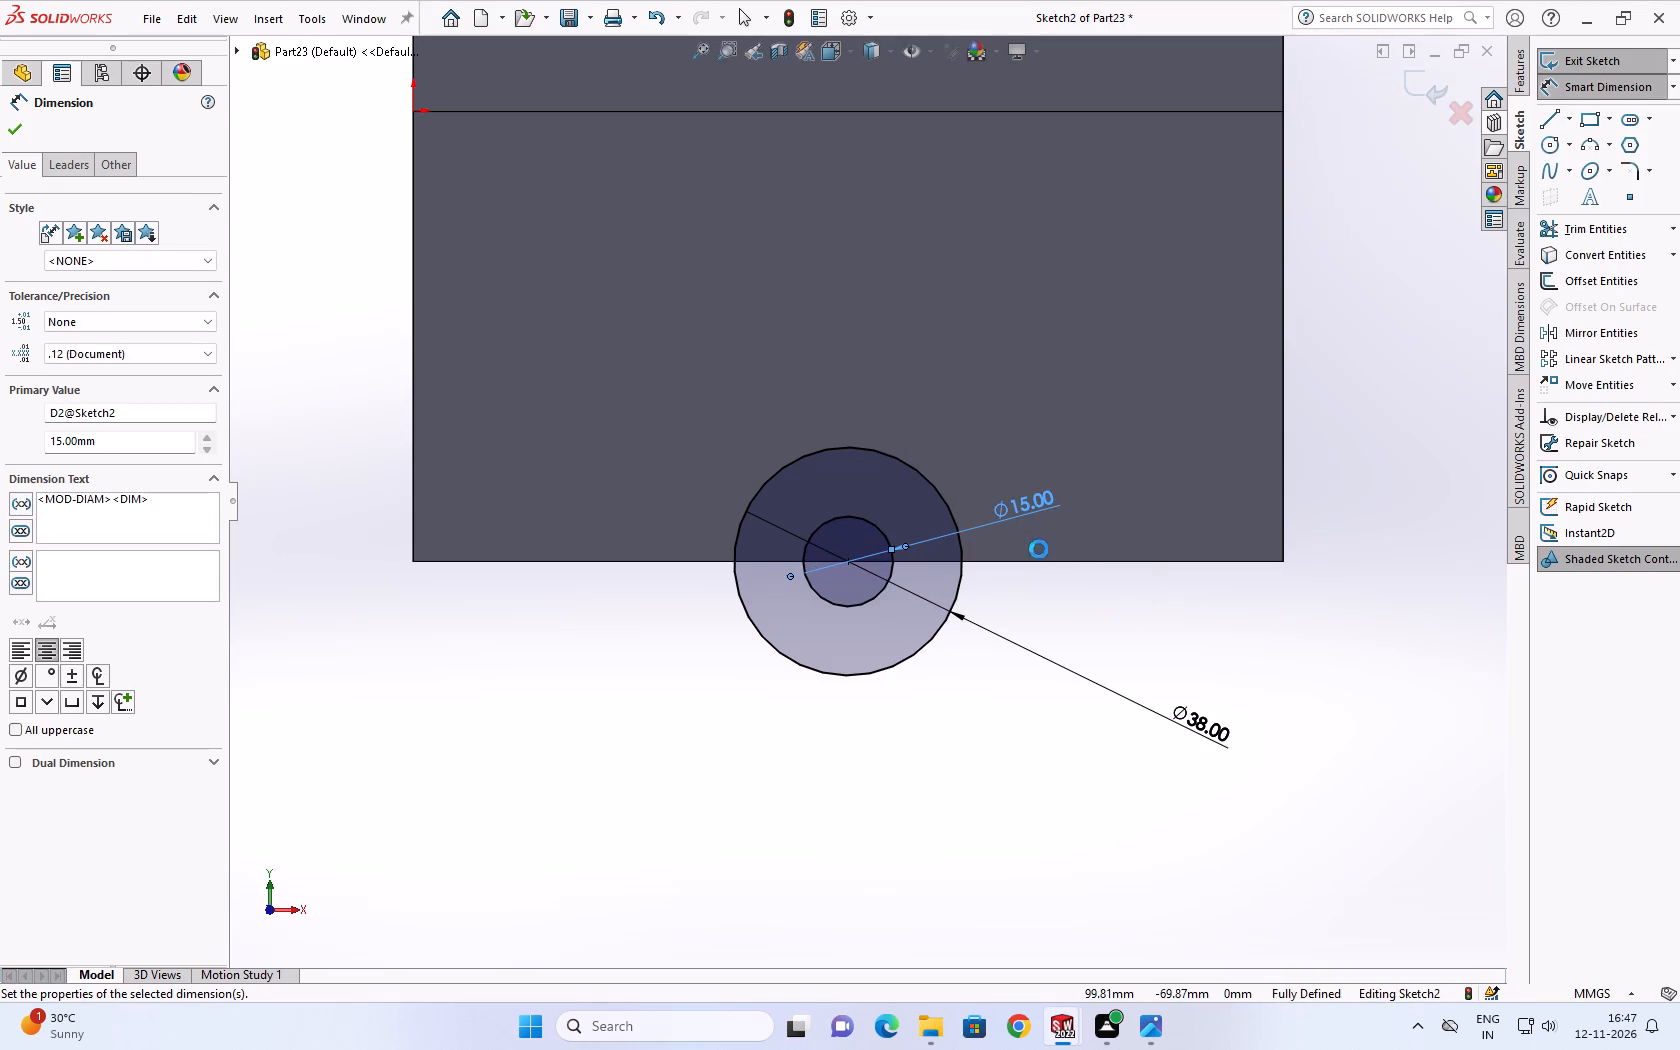
# Examine the front view of the reference drawing for the slot between the lugs and the plate's hole layout.
pyautogui.scroll(1, 1039, 548)
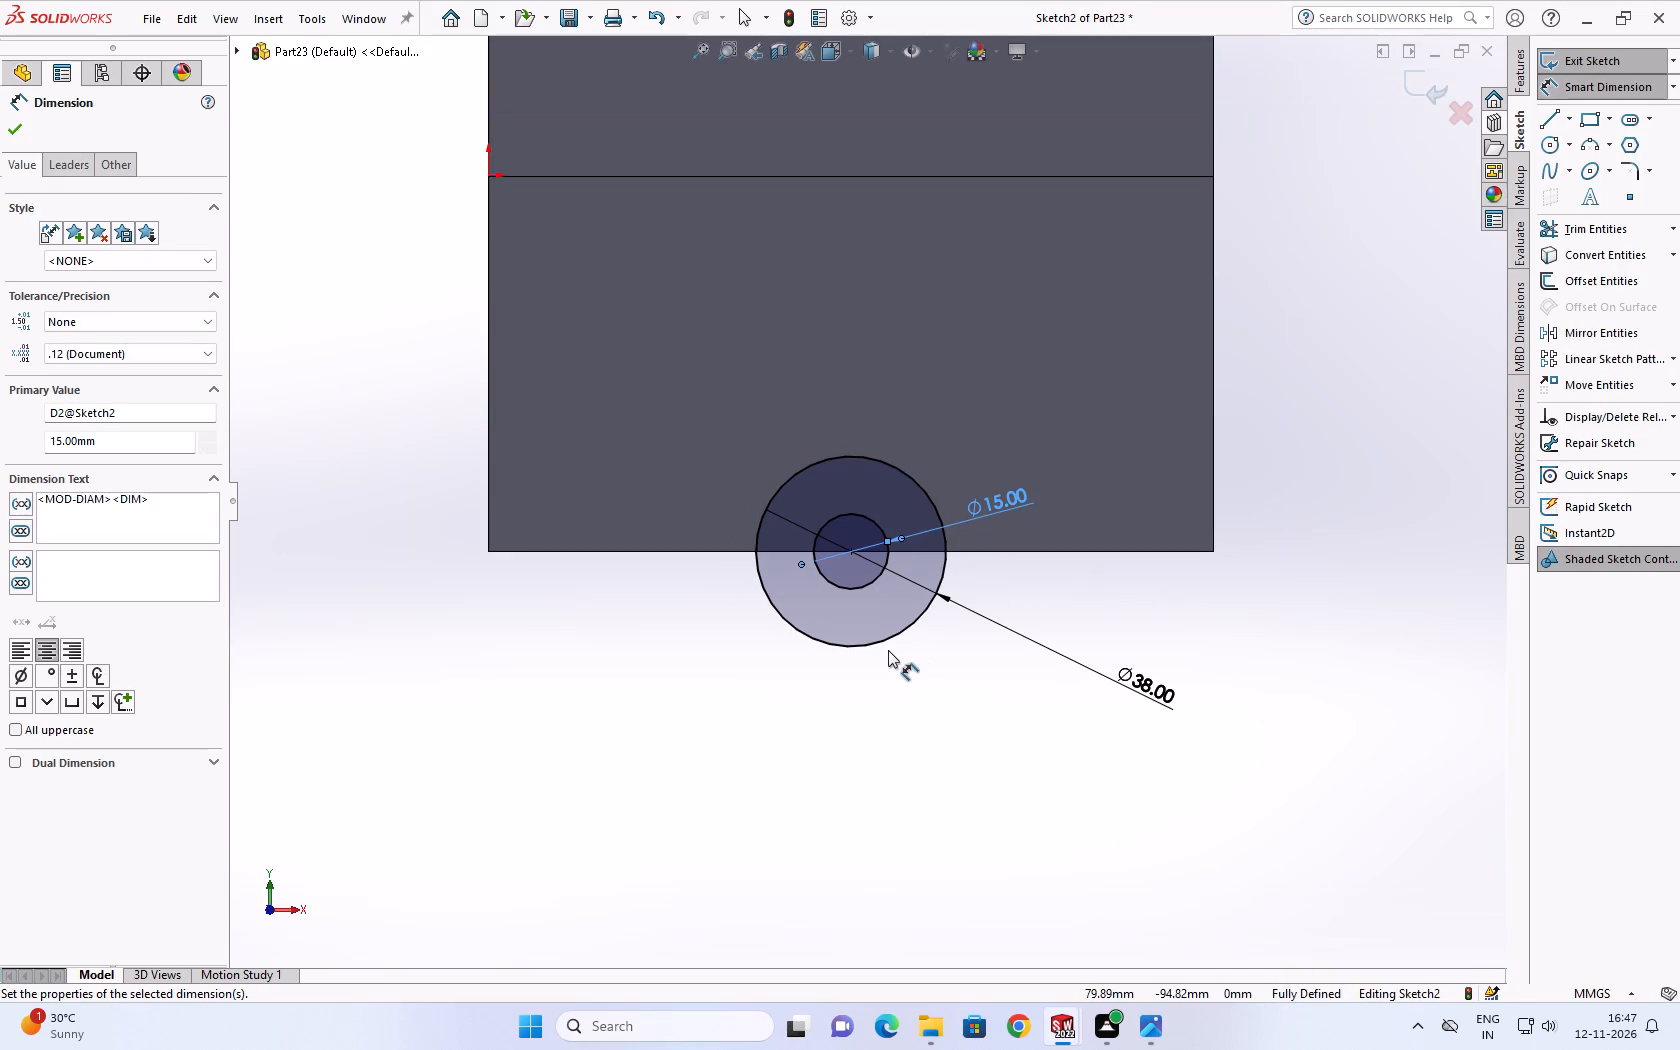
pyautogui.scroll(4, 916, 659)
pyautogui.scroll(1, 902, 460)
pyautogui.scroll(-2, 905, 435)
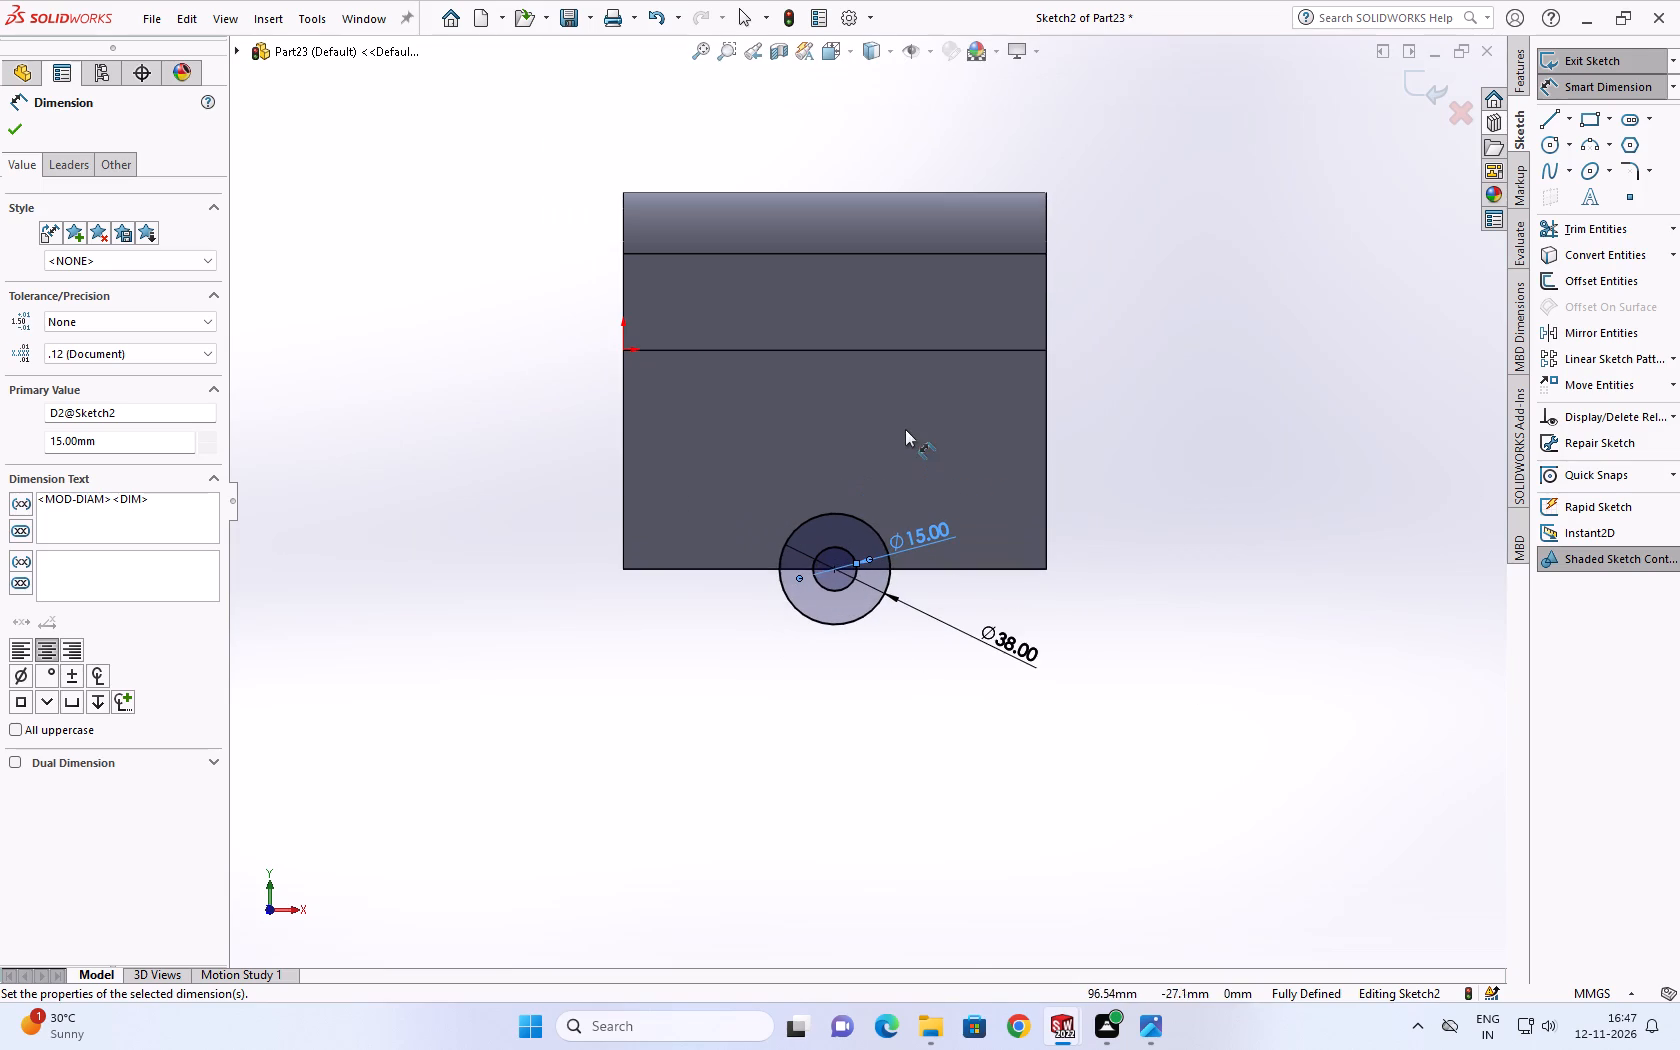
pyautogui.click(1157, 1037)
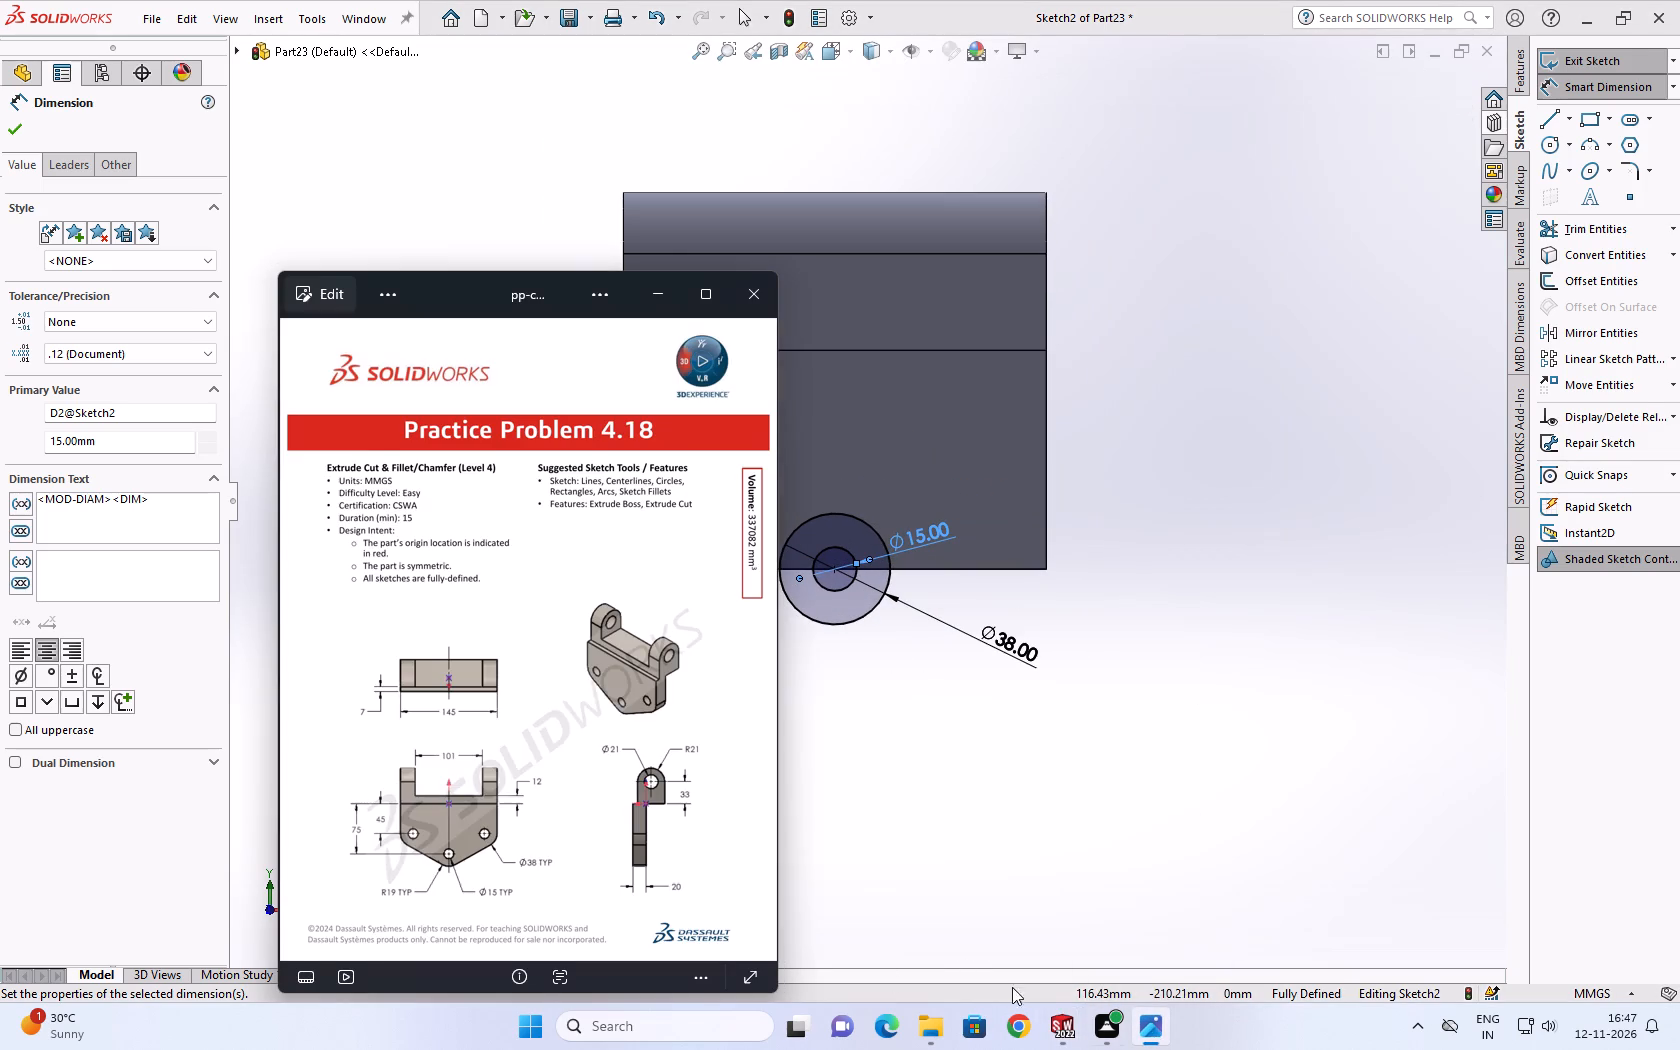
pyautogui.scroll(3, 492, 778)
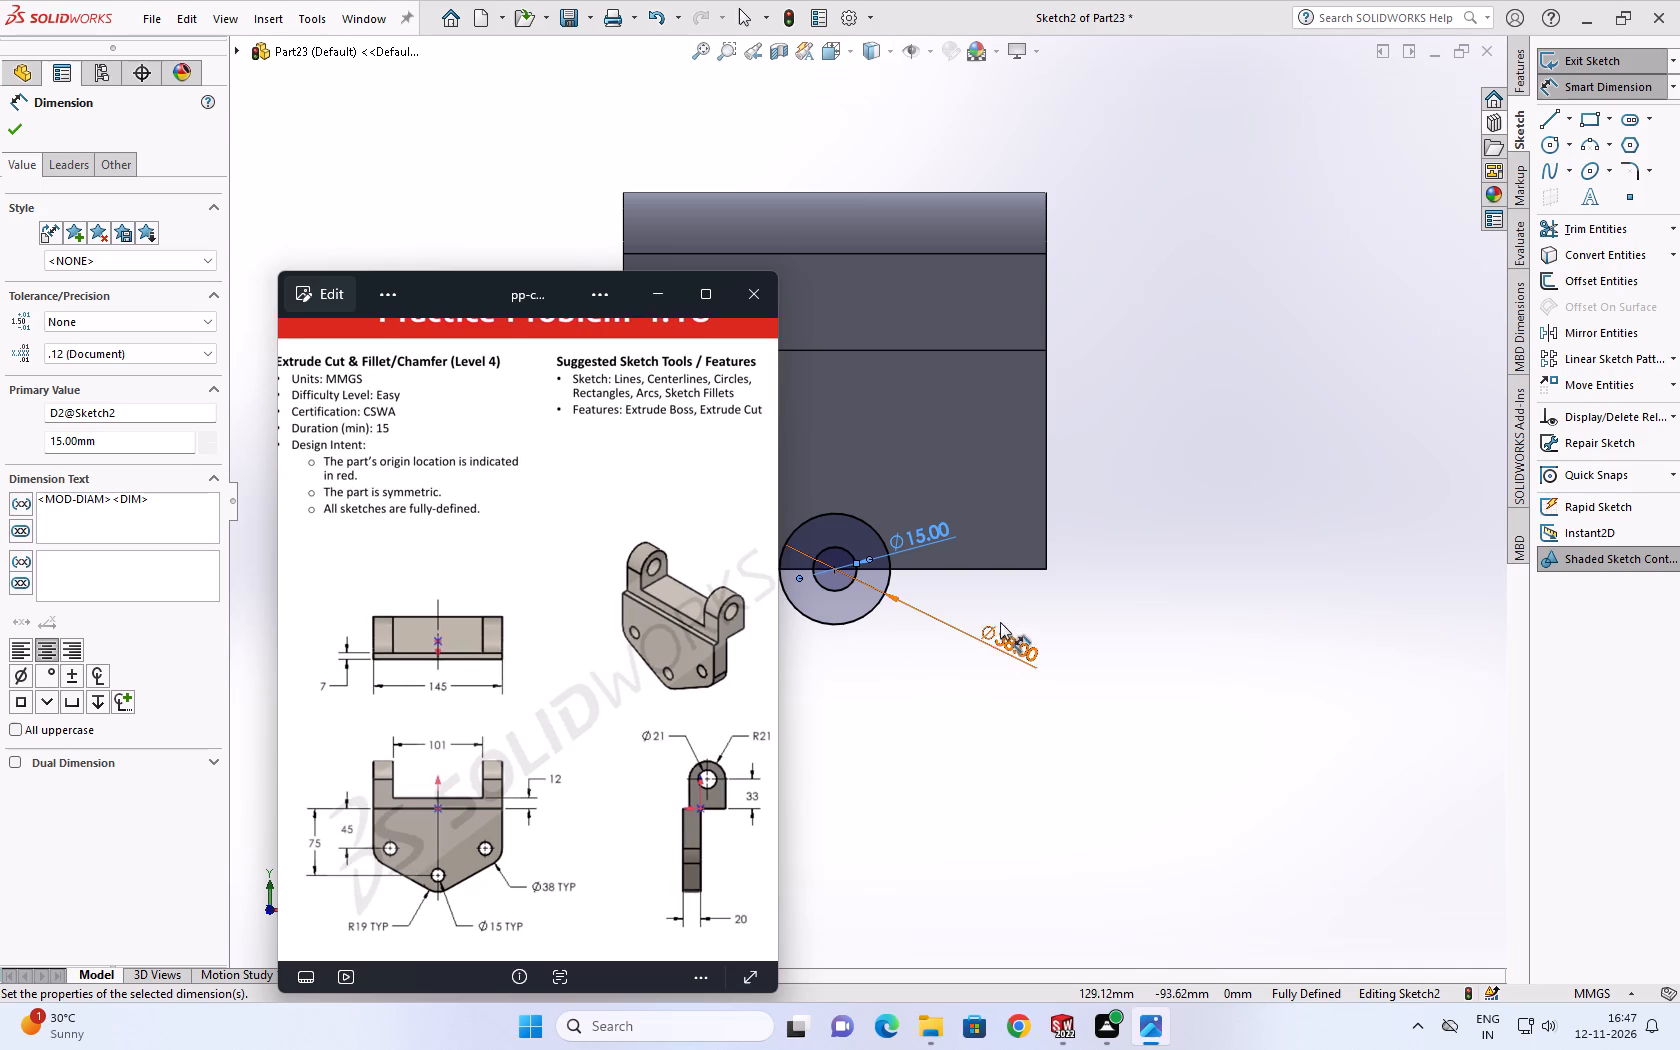
pyautogui.scroll(7, 904, 611)
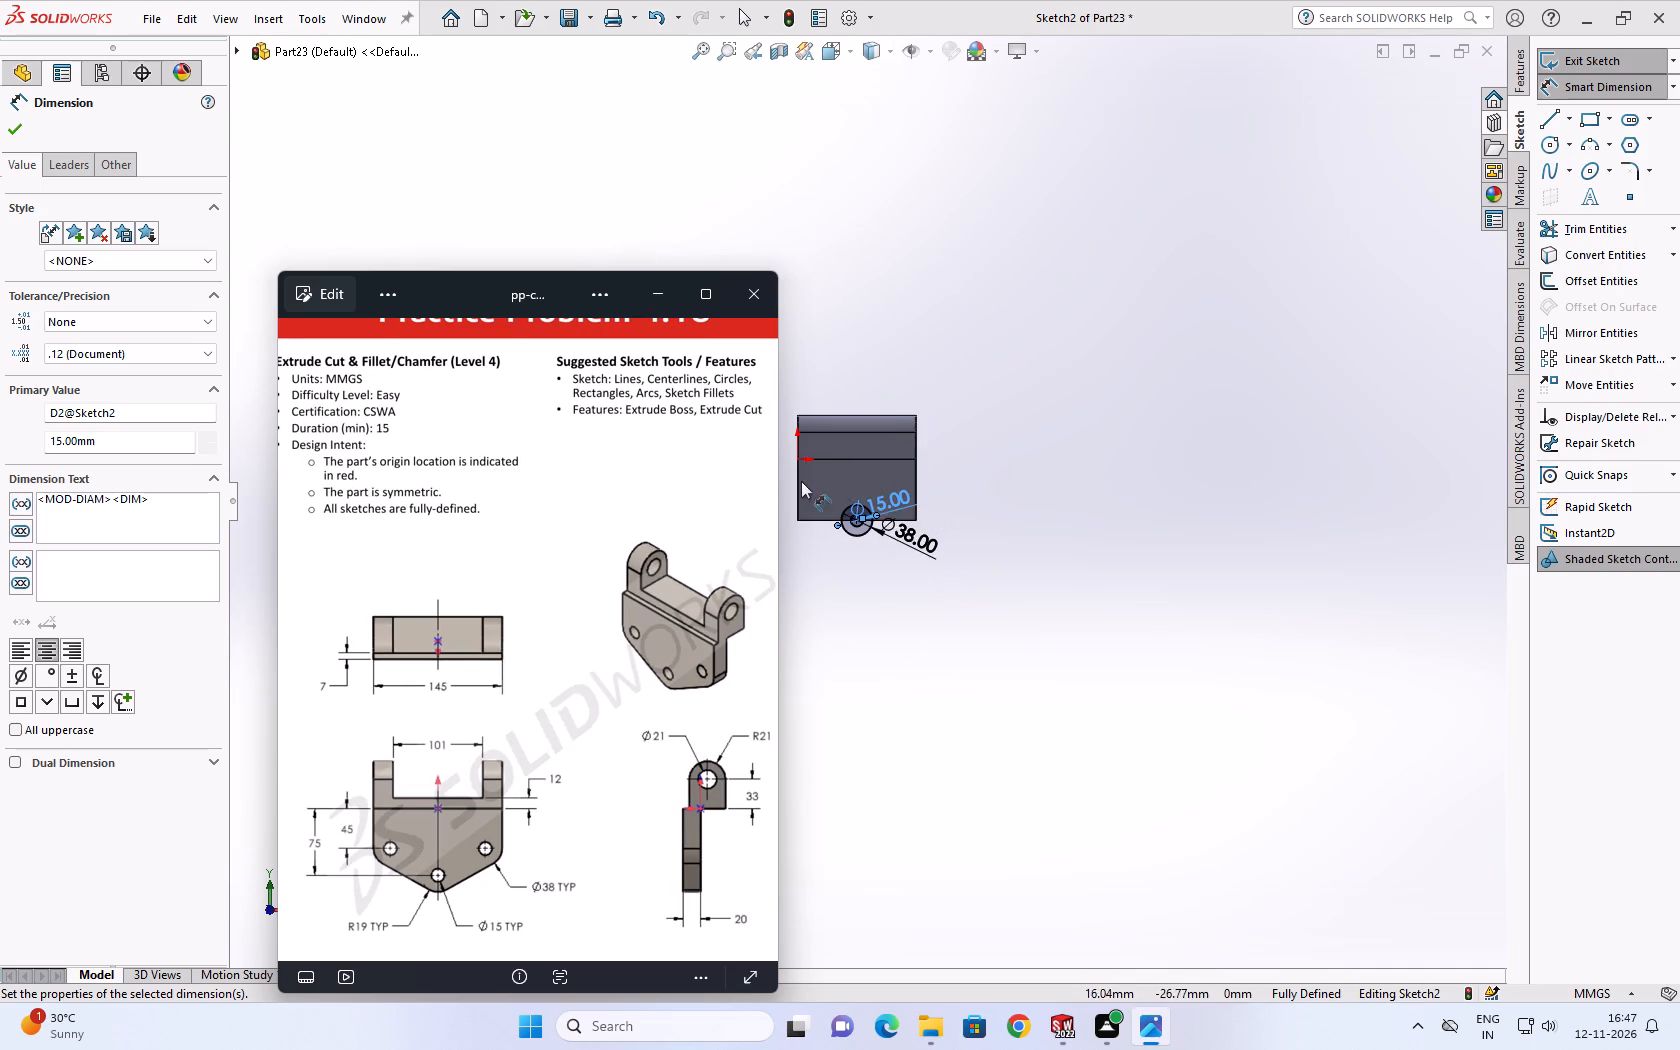
pyautogui.scroll(-5, 800, 481)
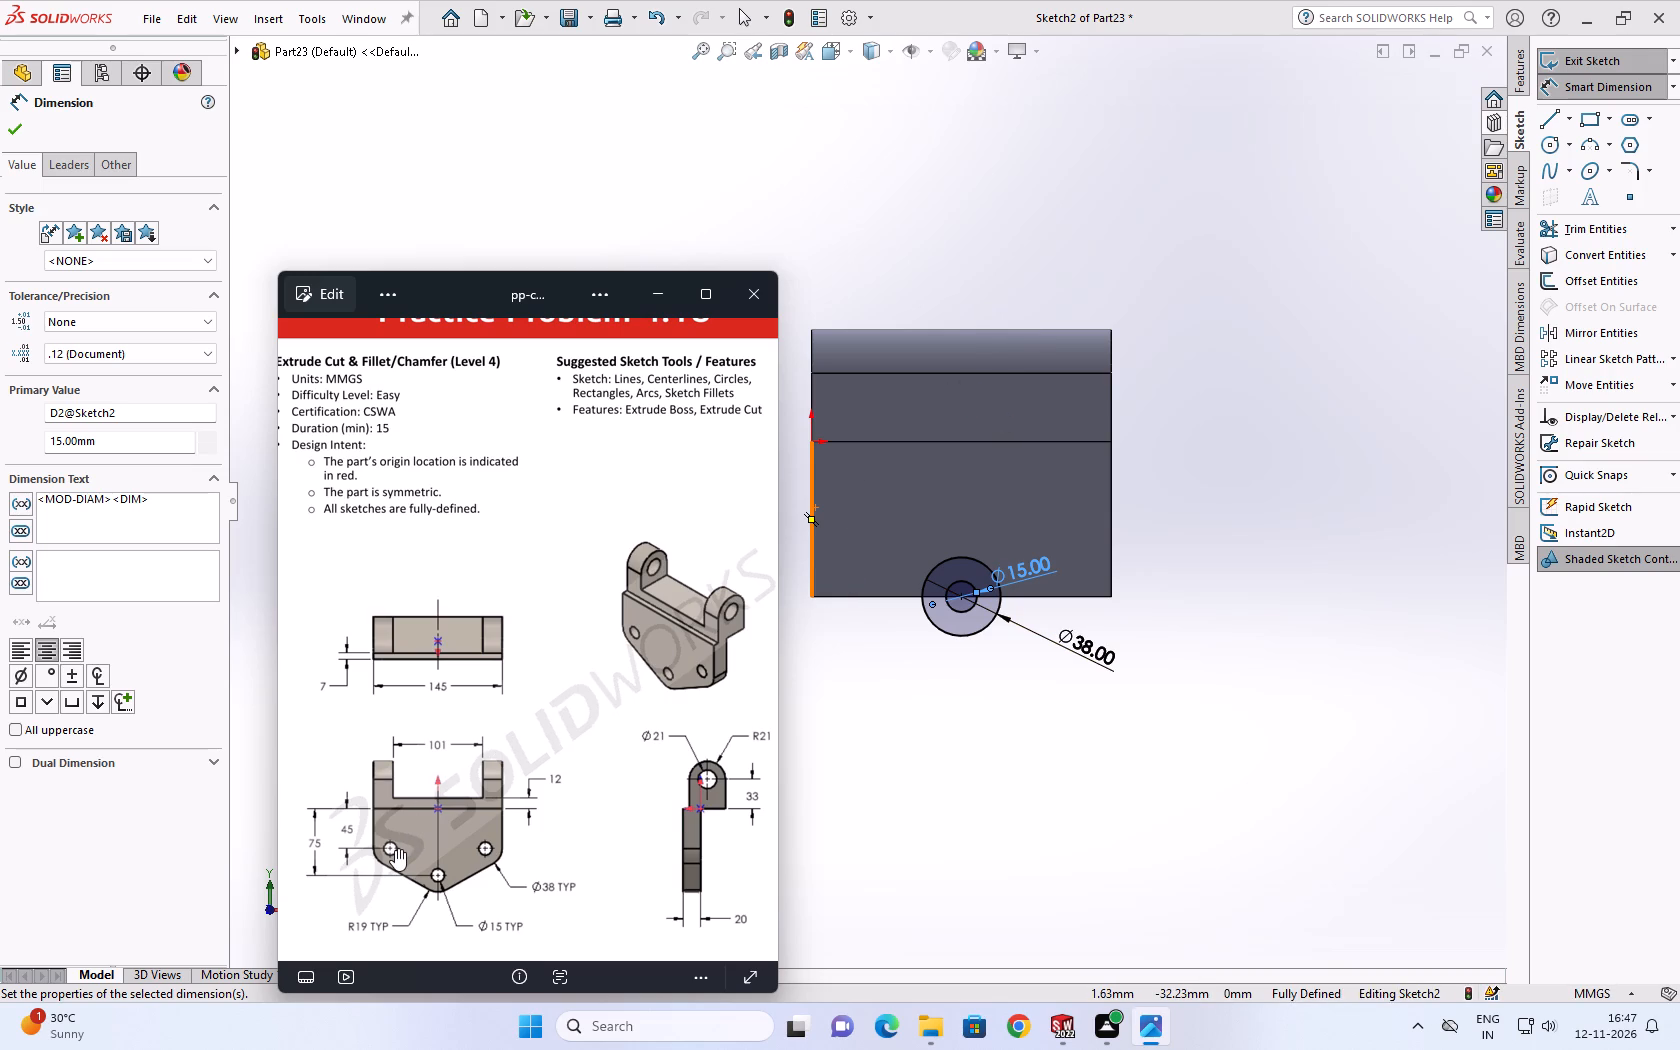
# Sketch a corner rectangle about 102 mm wide and 63 mm high across the lug block, from above its top to just above the origin.
pyautogui.click(1593, 118)
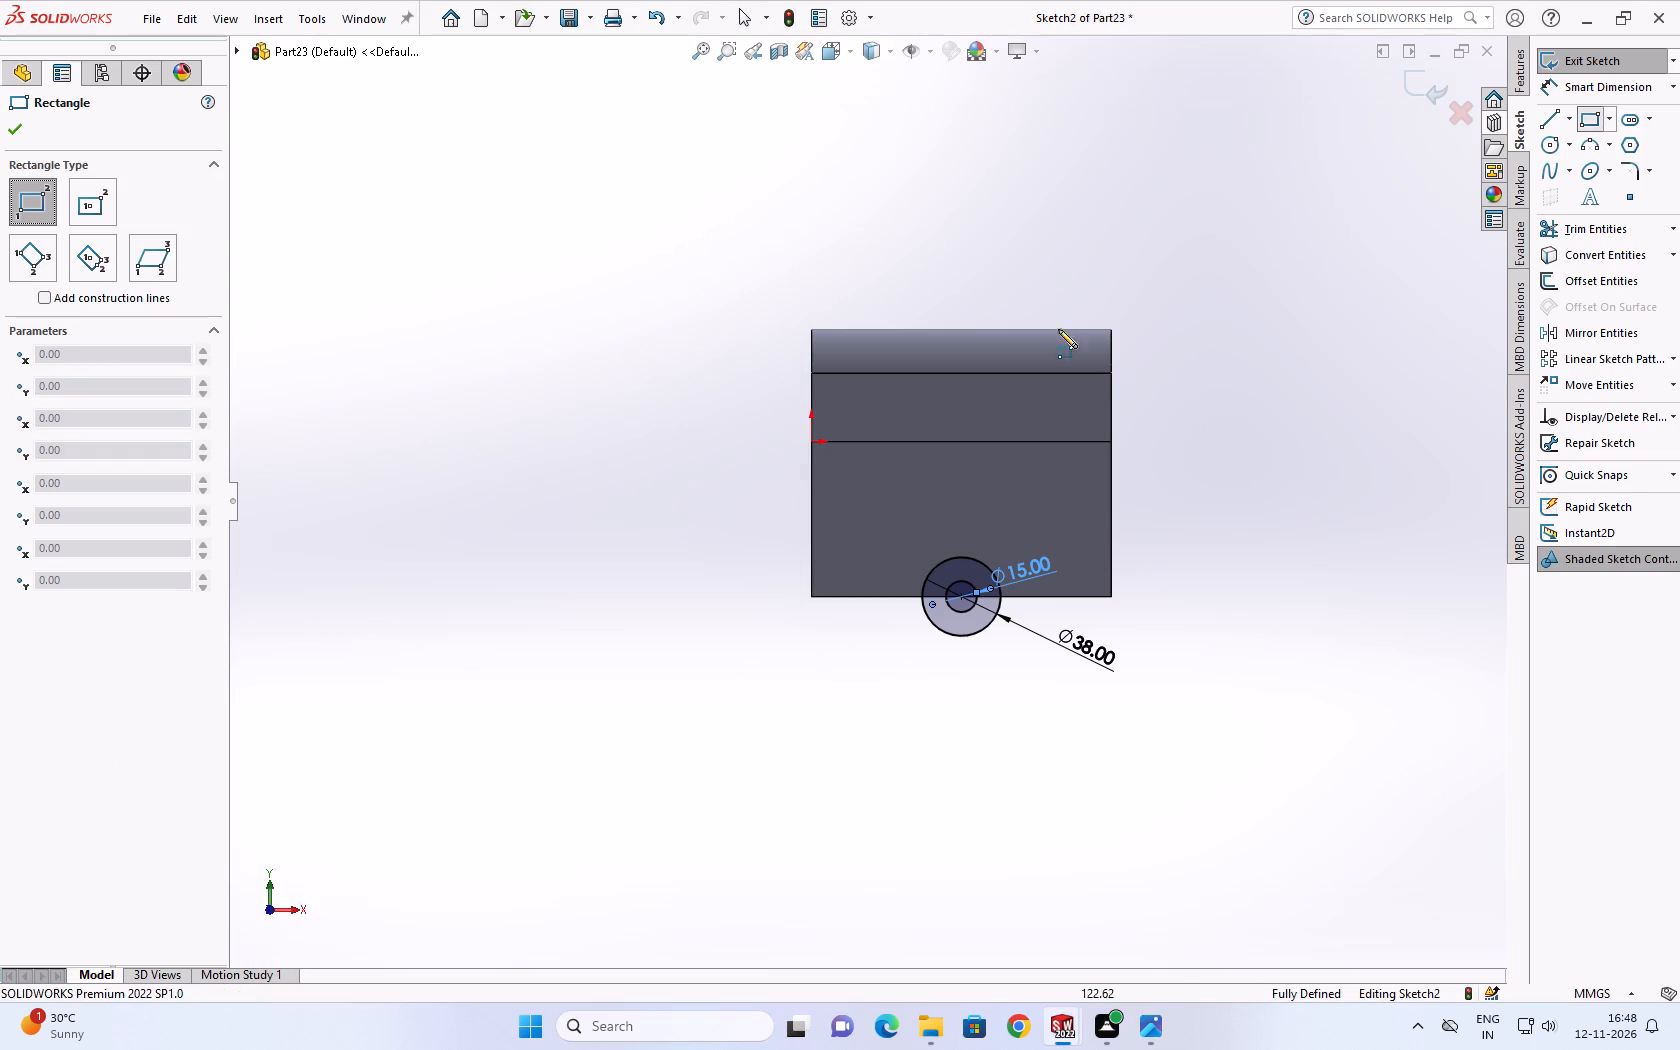
pyautogui.click(854, 297)
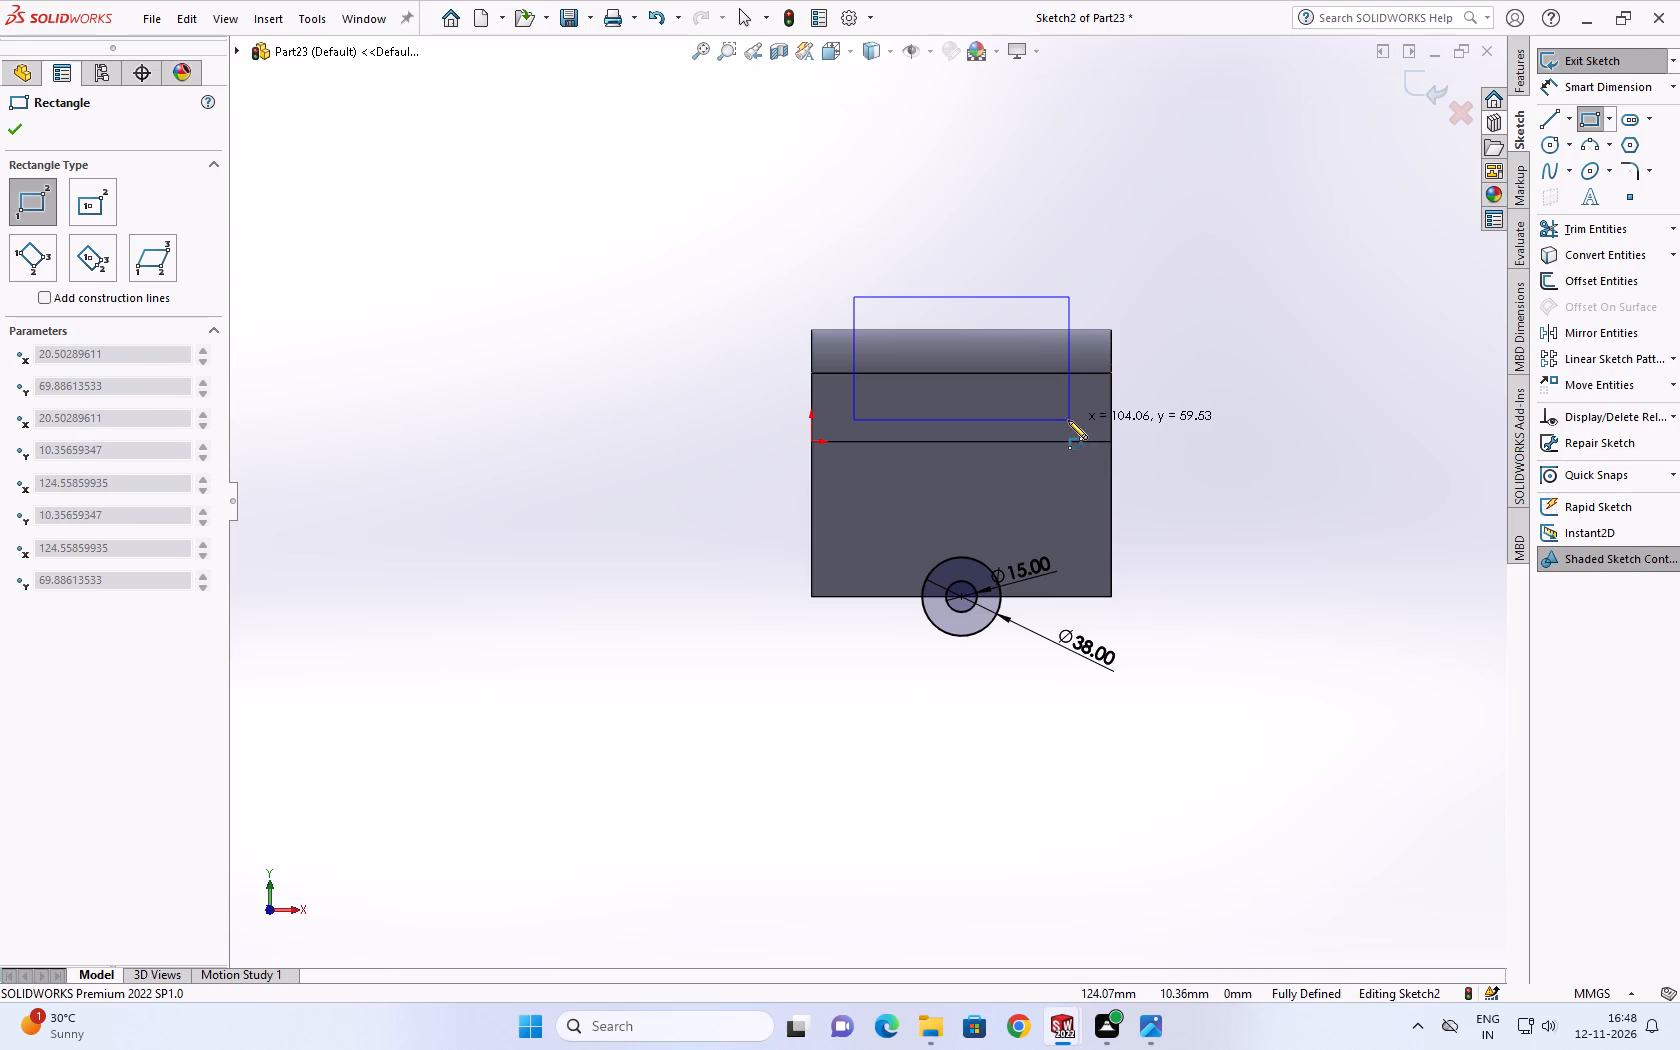
pyautogui.click(1064, 428)
pyautogui.scroll(-2, 951, 416)
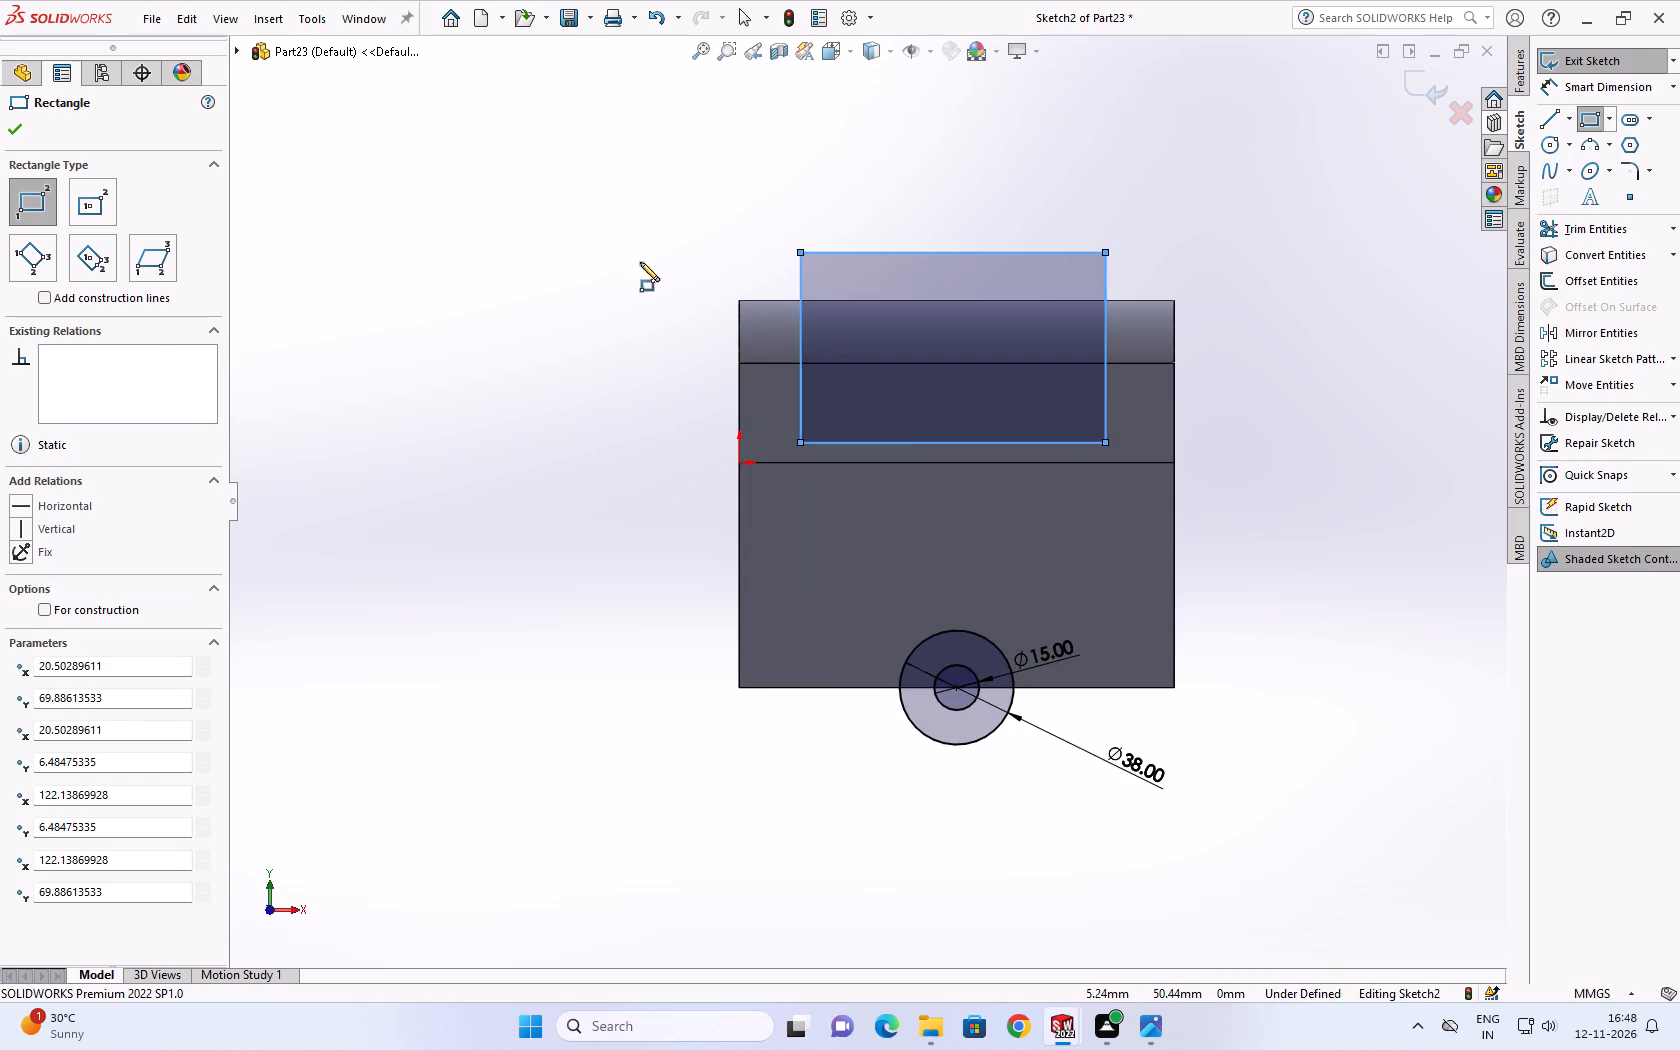
# Dimension the width of the rectangle across the lug block to 101 mm, checking the reference drawing for the value.
pyautogui.click(1582, 85)
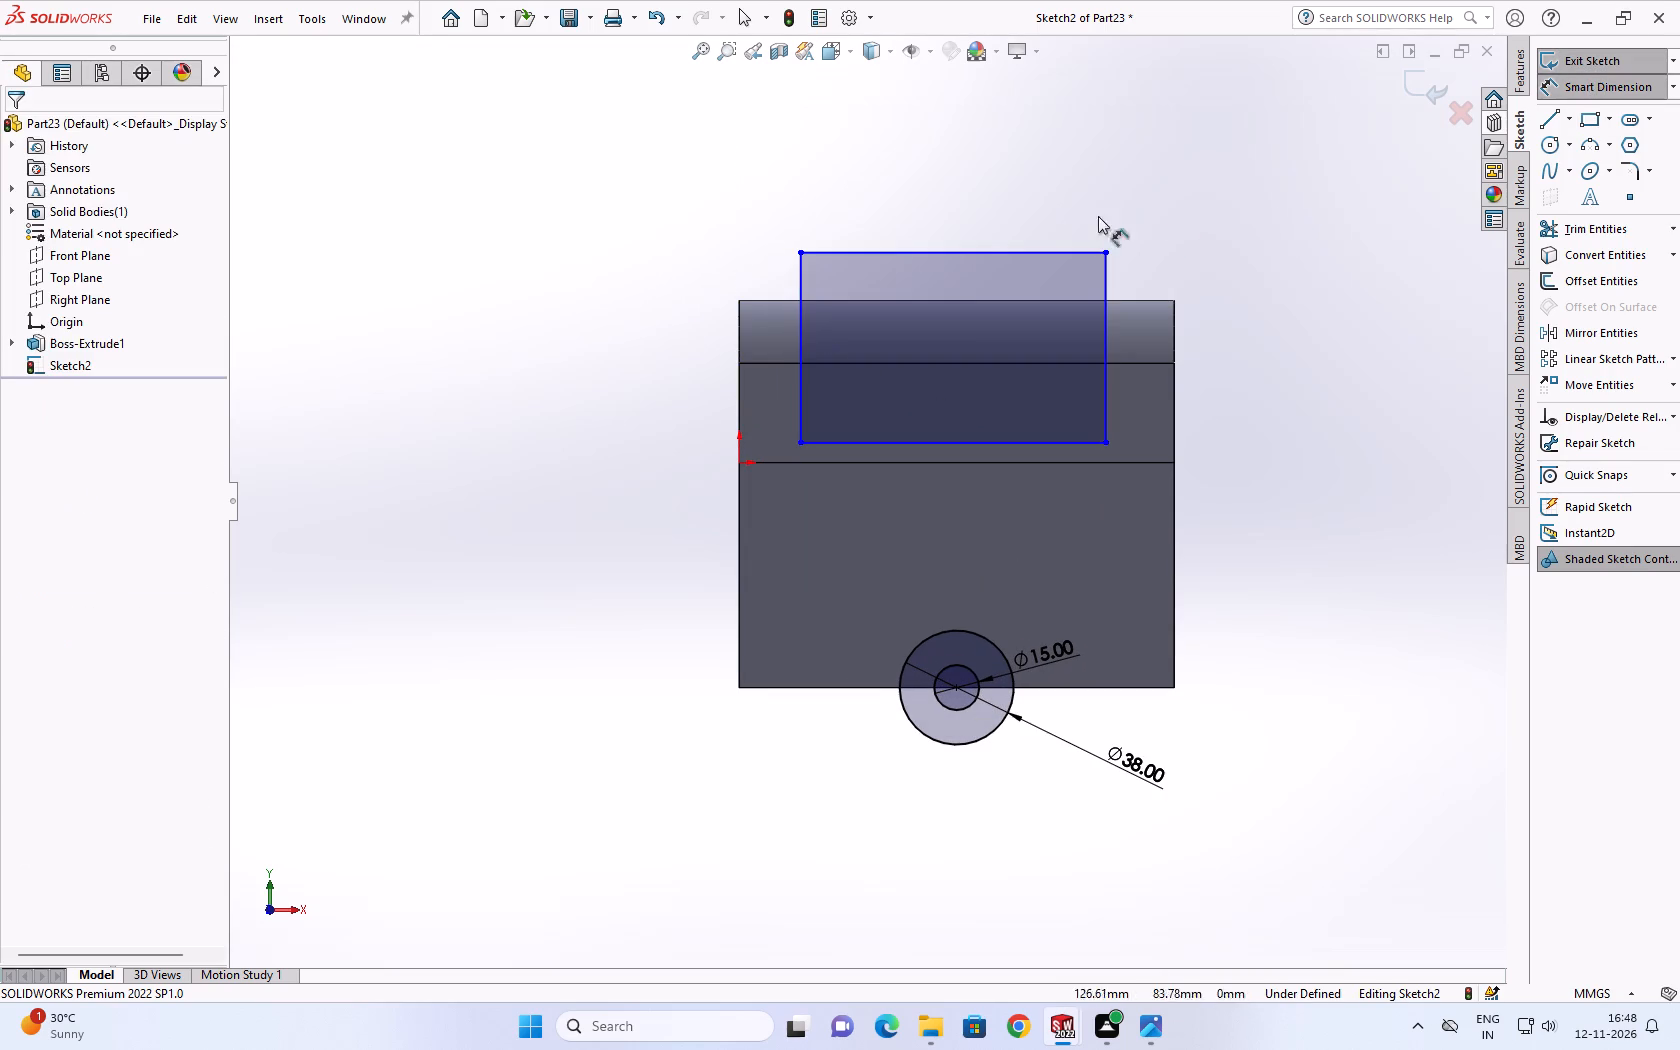
pyautogui.click(994, 255)
pyautogui.click(968, 205)
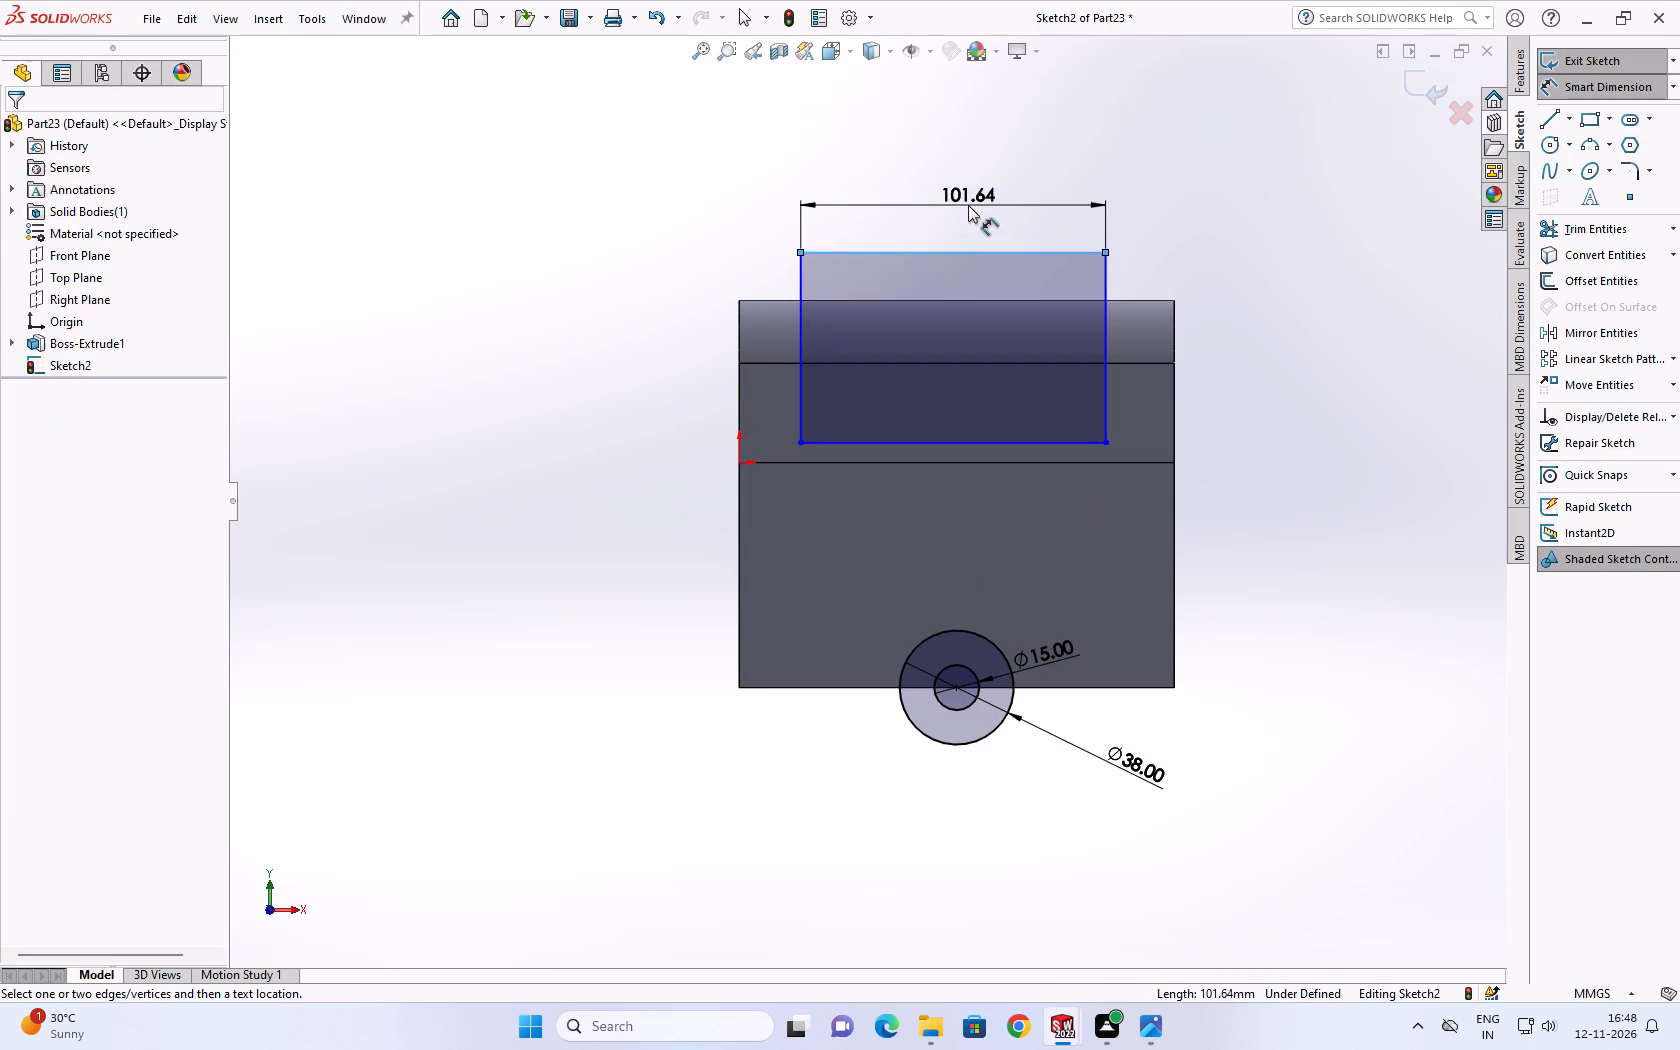
pyautogui.click(1154, 1031)
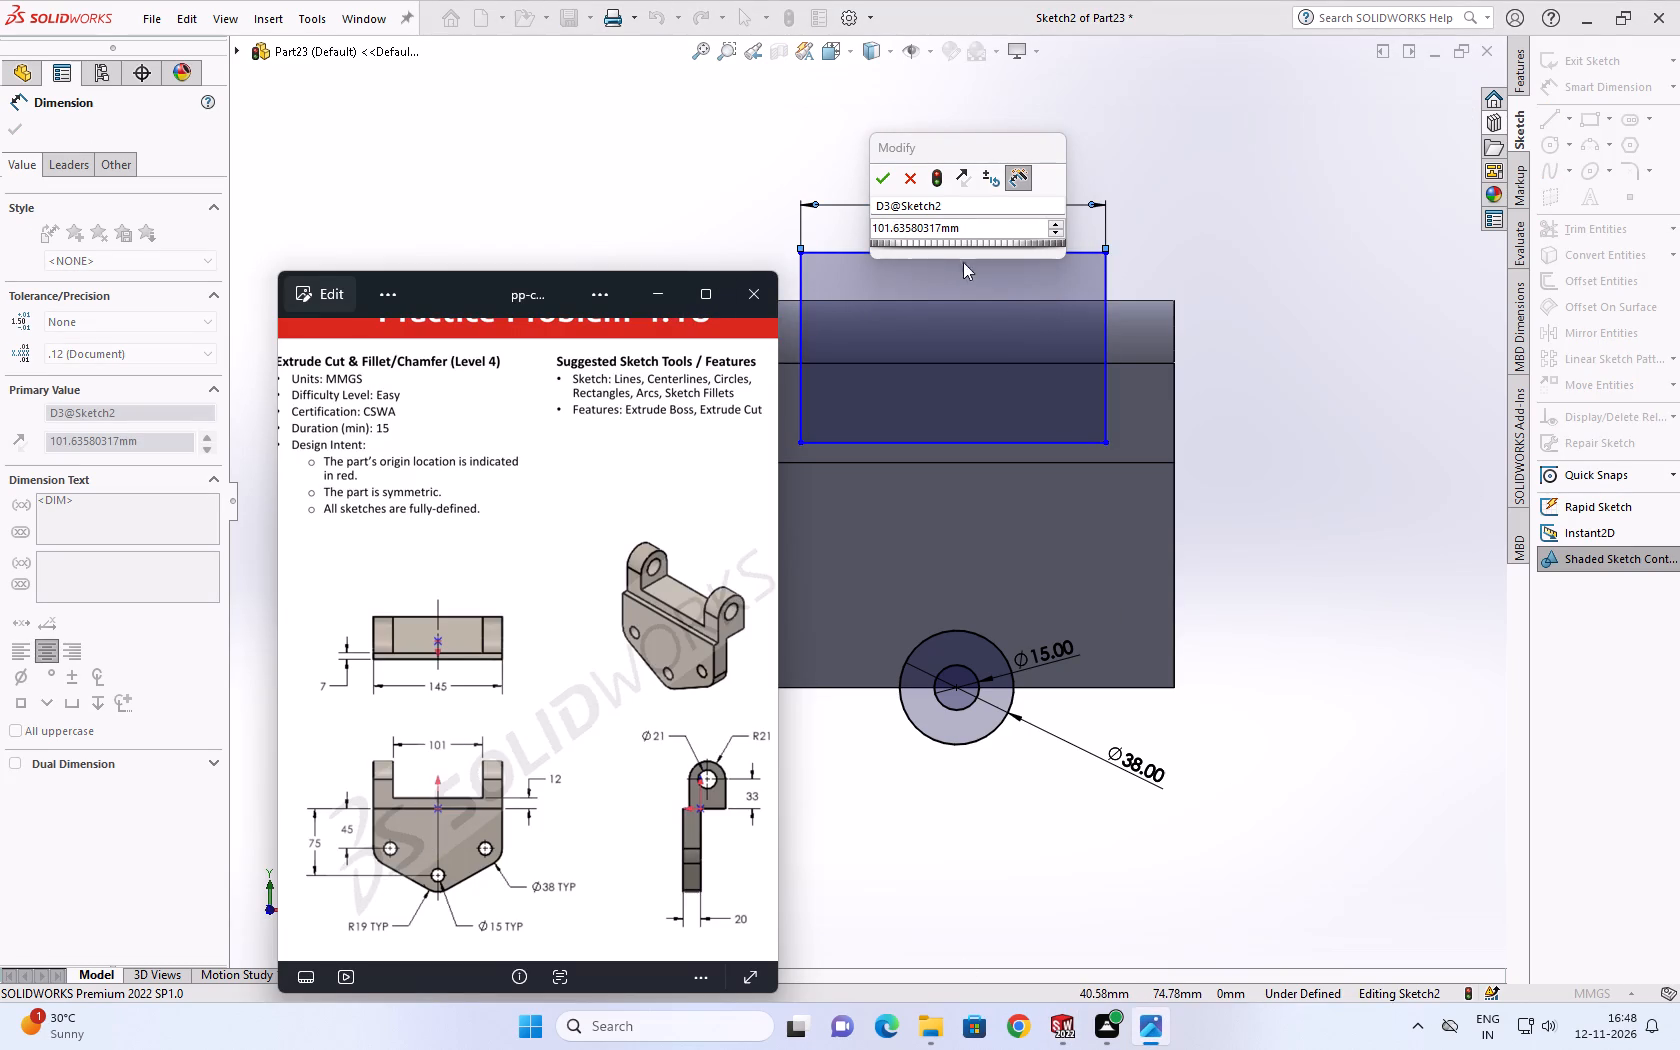
pyautogui.click(977, 222)
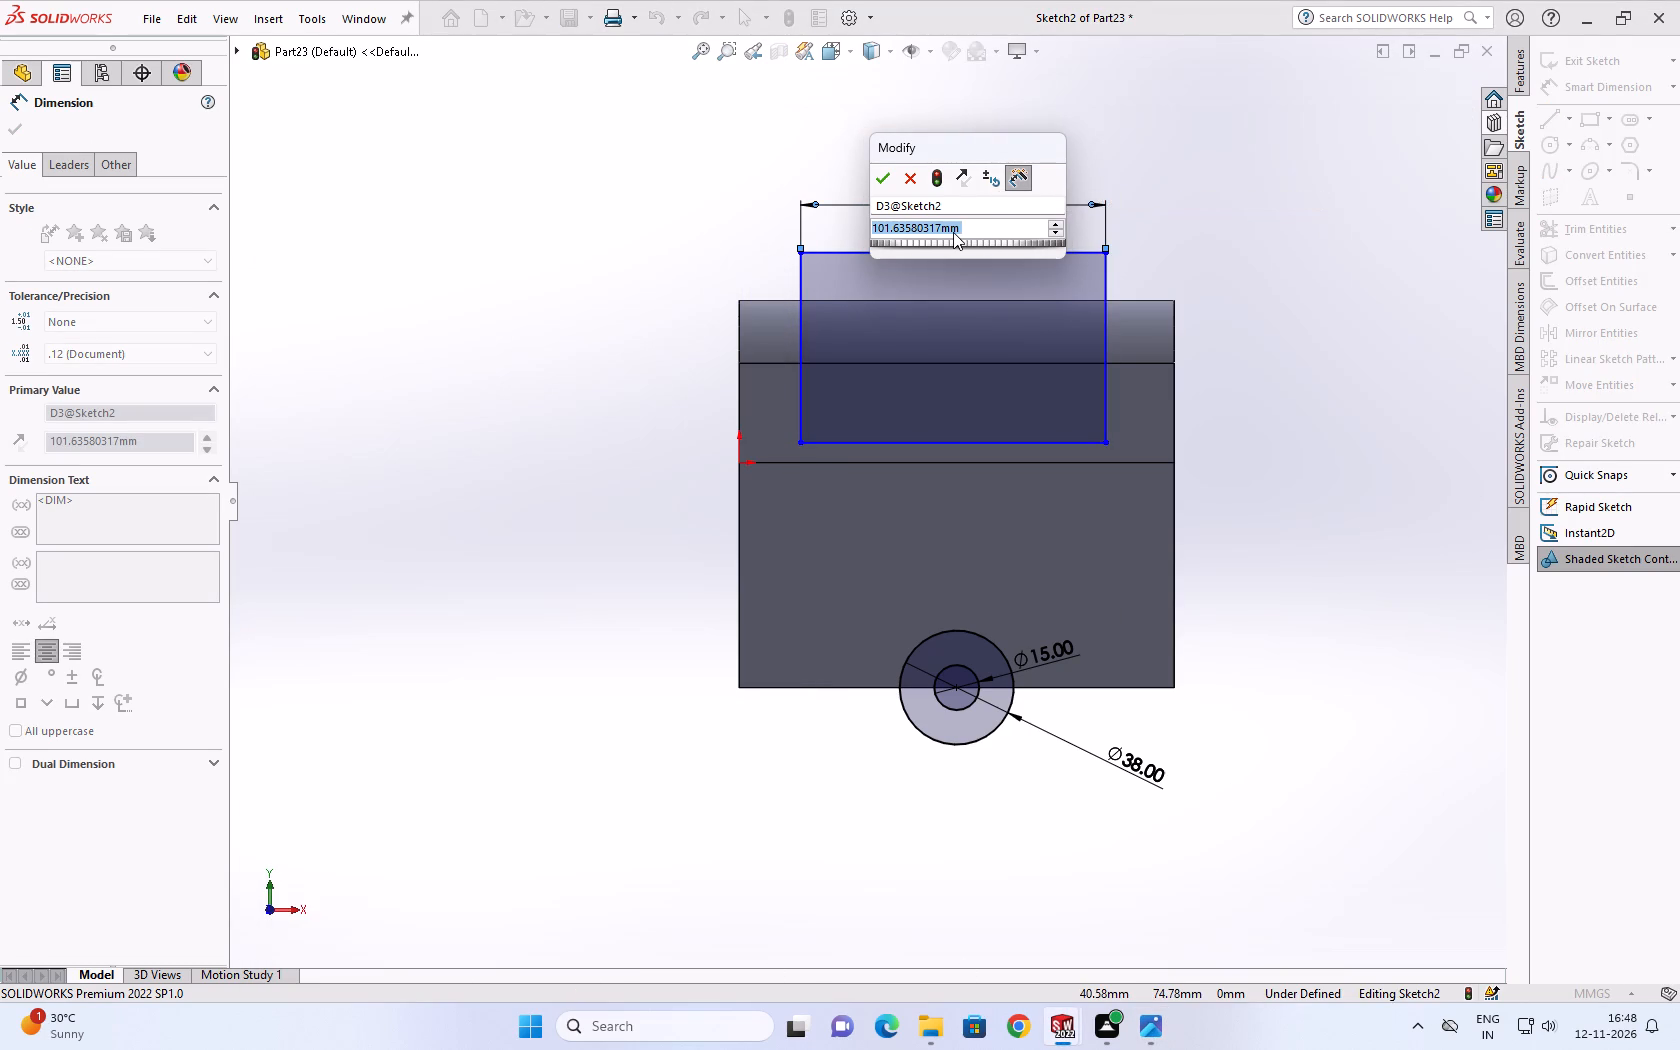
pyautogui.write('10')
pyautogui.press('Return')
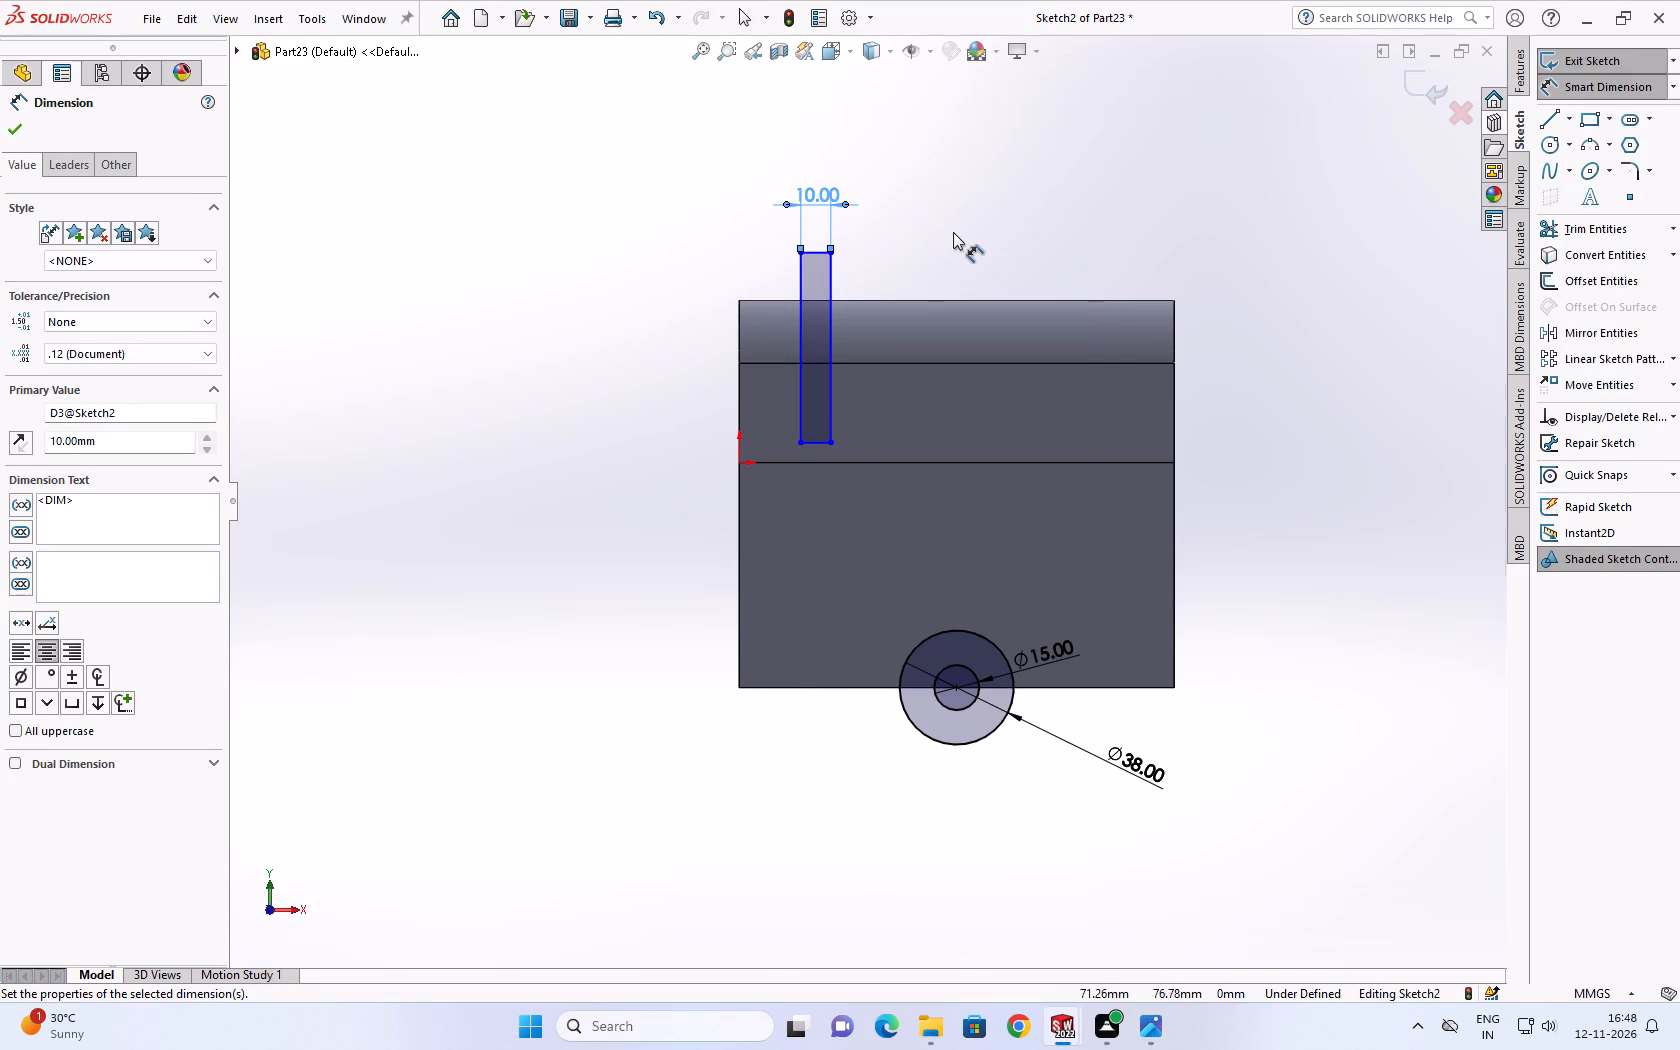
pyautogui.doubleClick(811, 190)
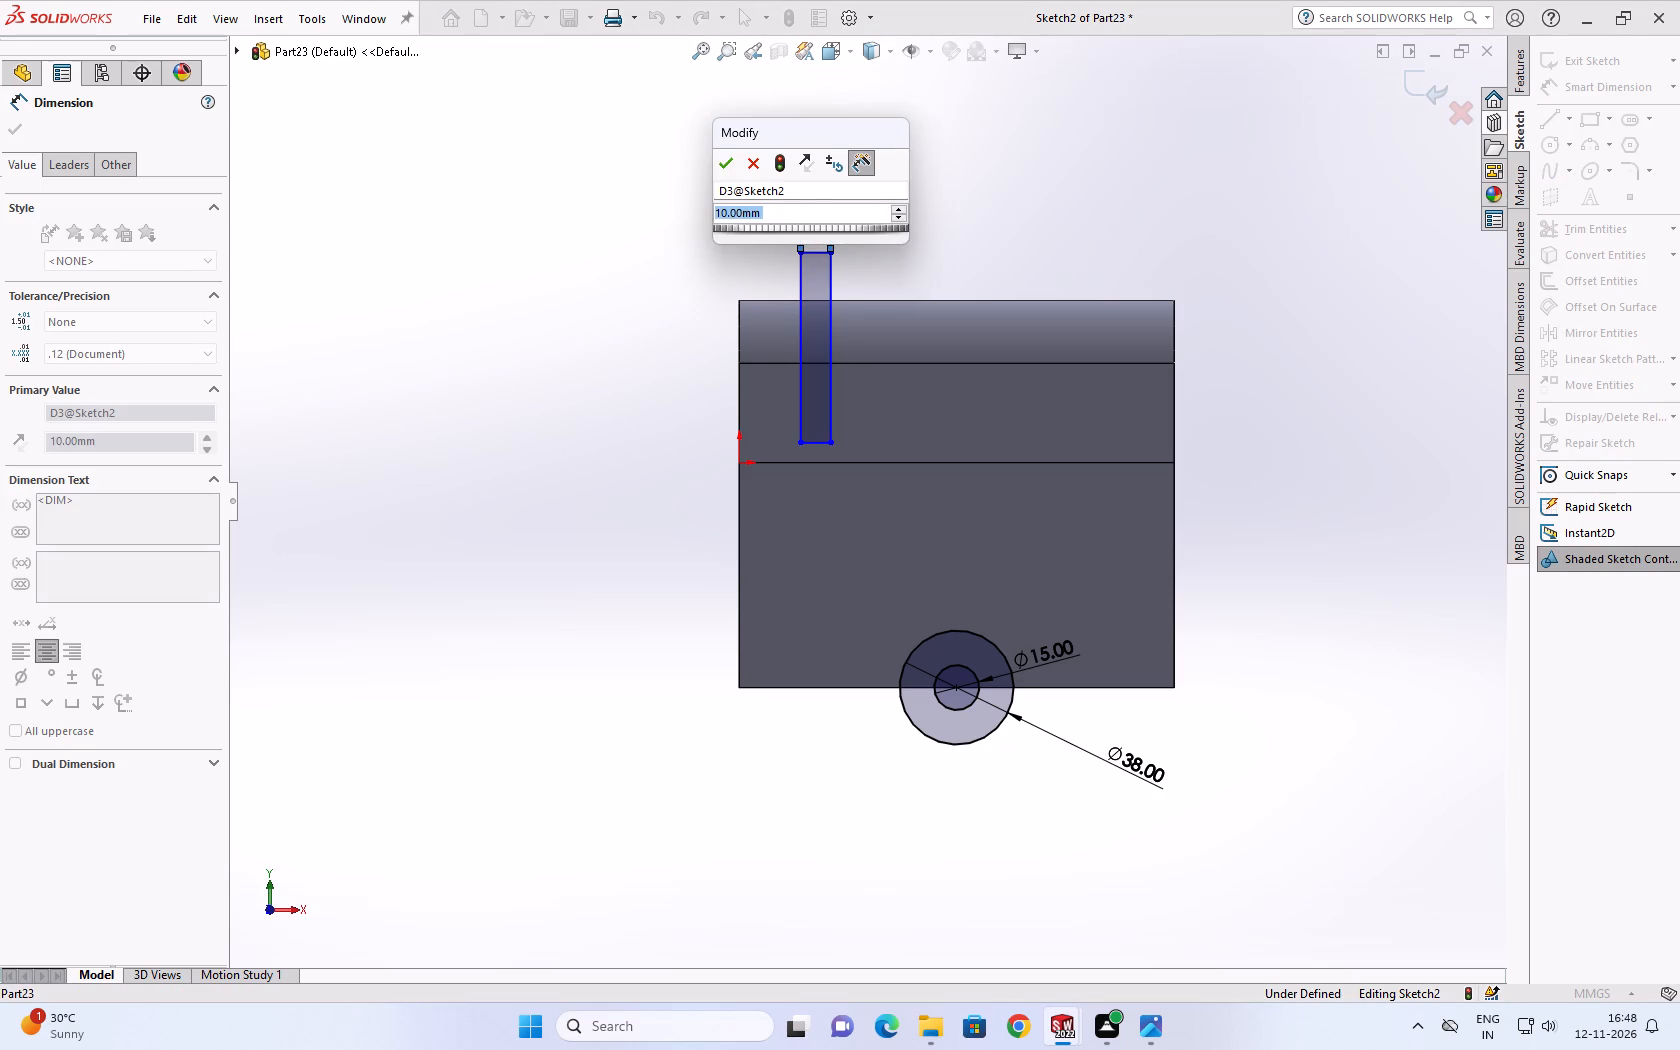
pyautogui.write('10')
pyautogui.press('1')
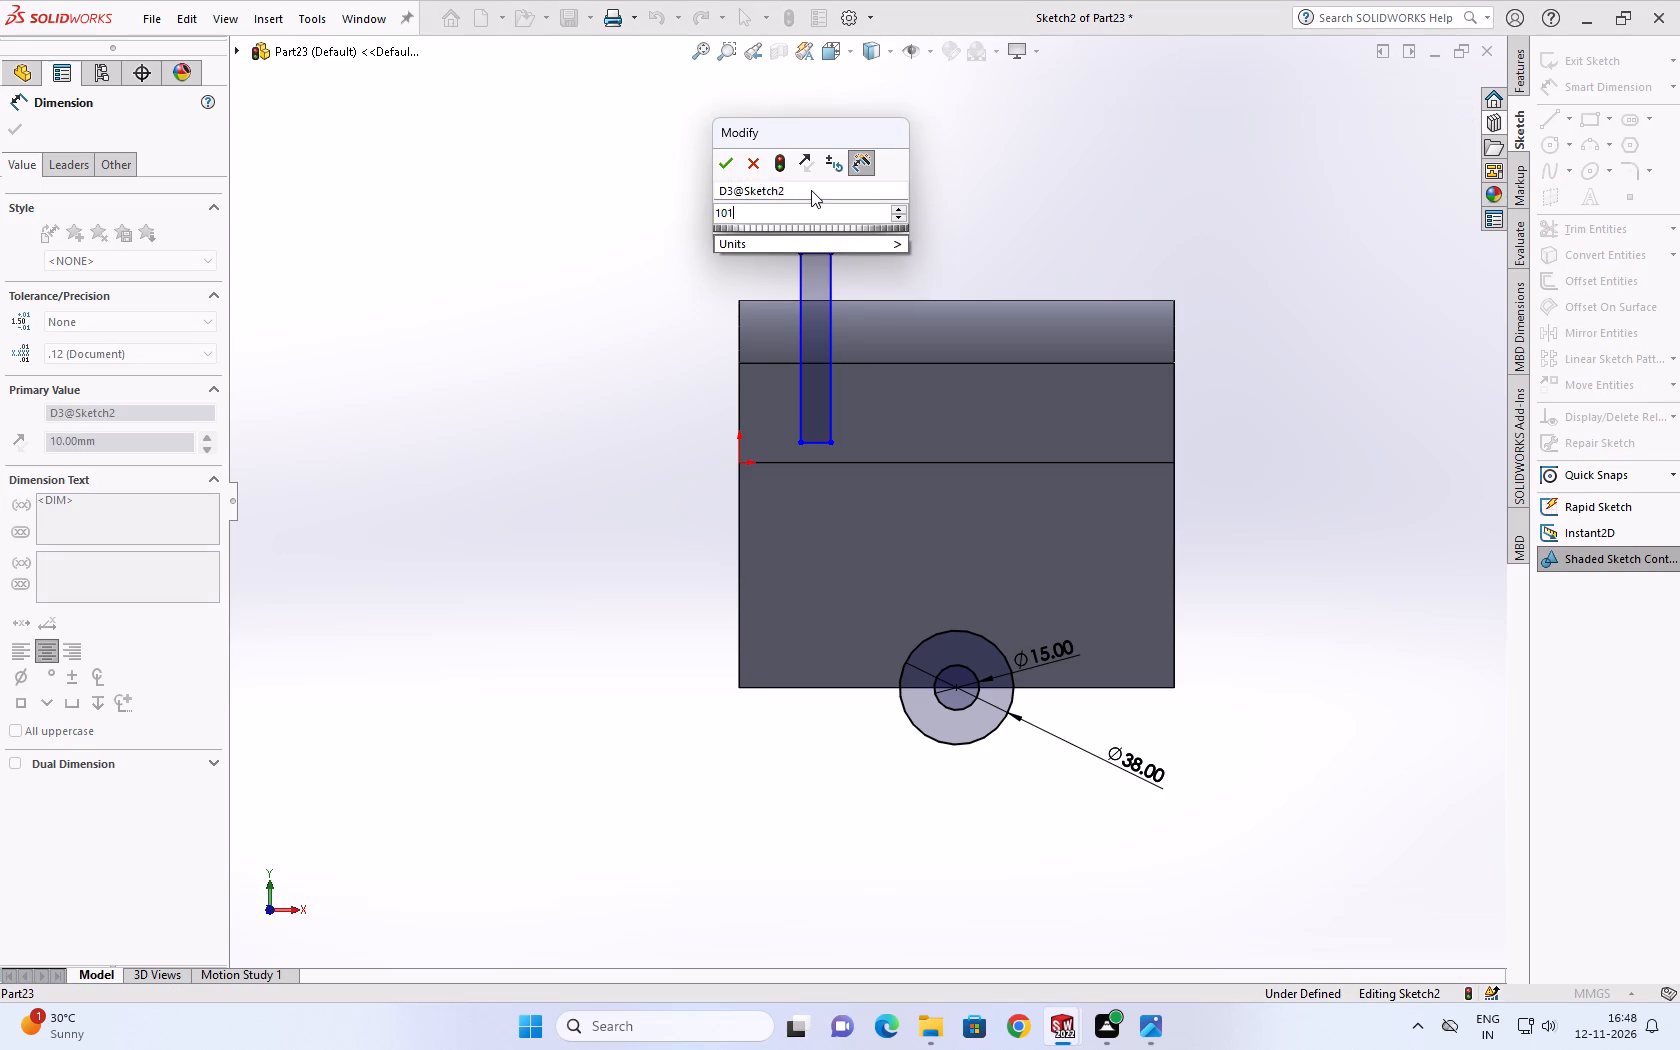
pyautogui.press('Return')
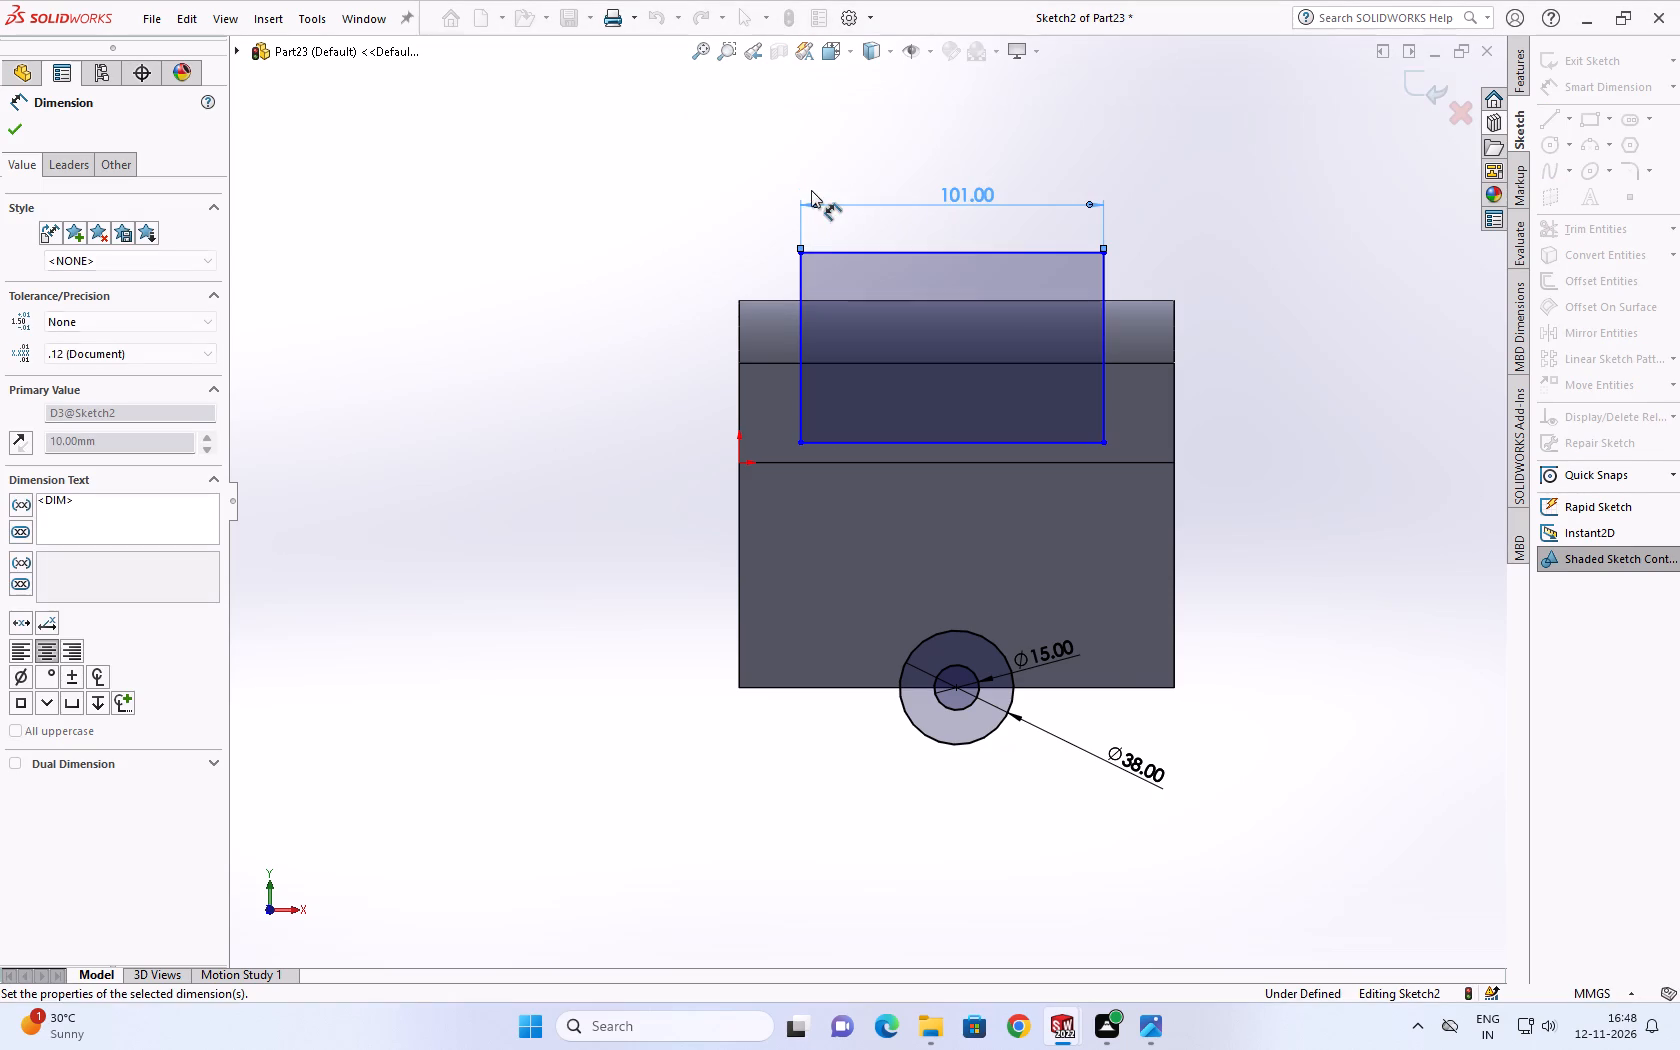
pyautogui.scroll(-1, 983, 388)
pyautogui.scroll(-2, 927, 469)
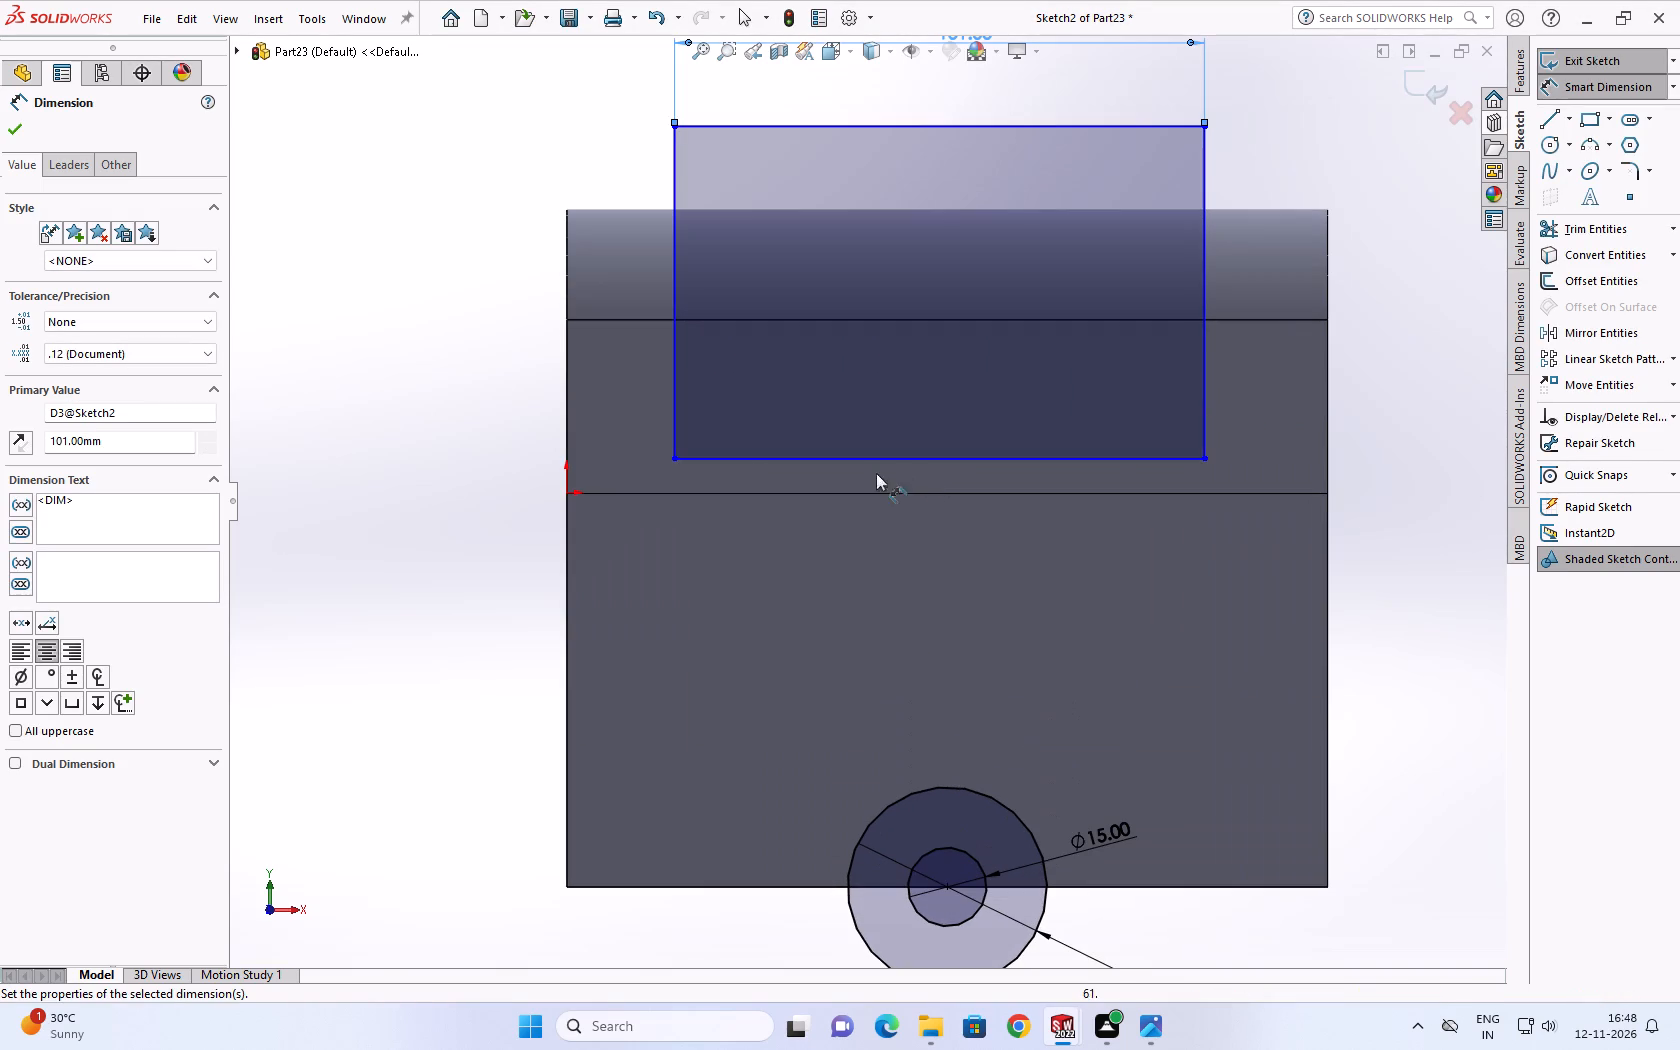
pyautogui.press('Escape')
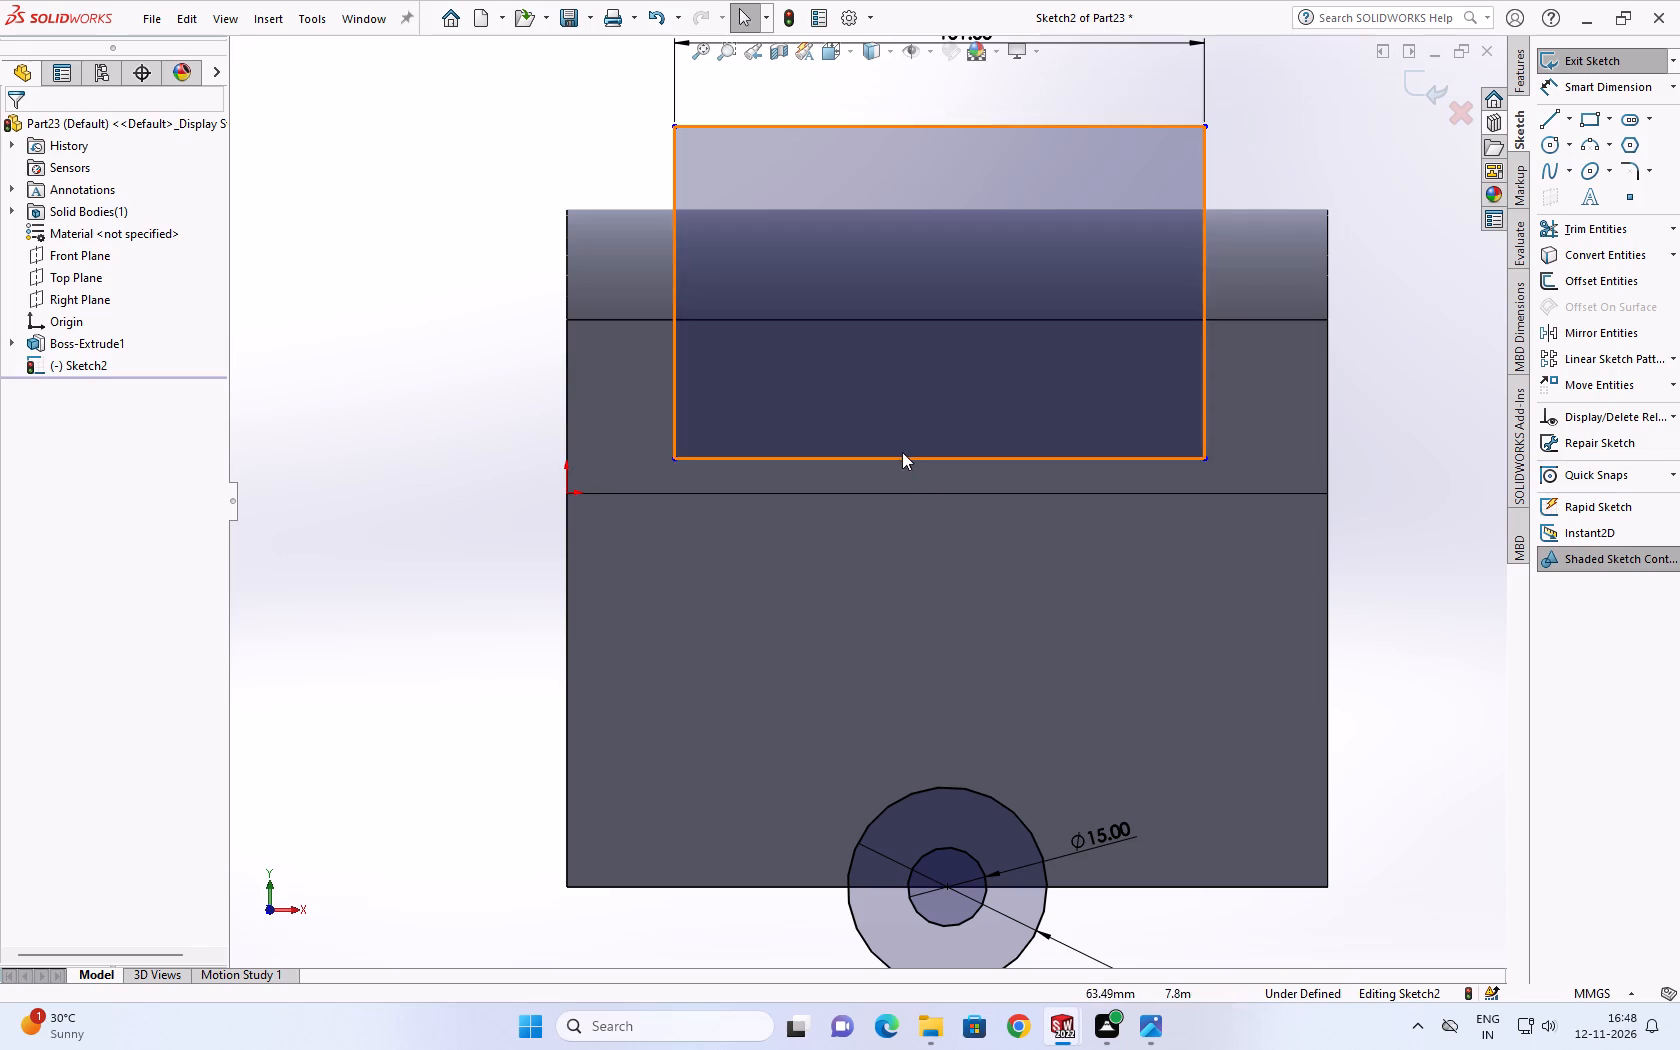
# Exit the sketch and change the base extrusion Boss-Extrude1's end condition to Mid Plane.
pyautogui.click(70, 344)
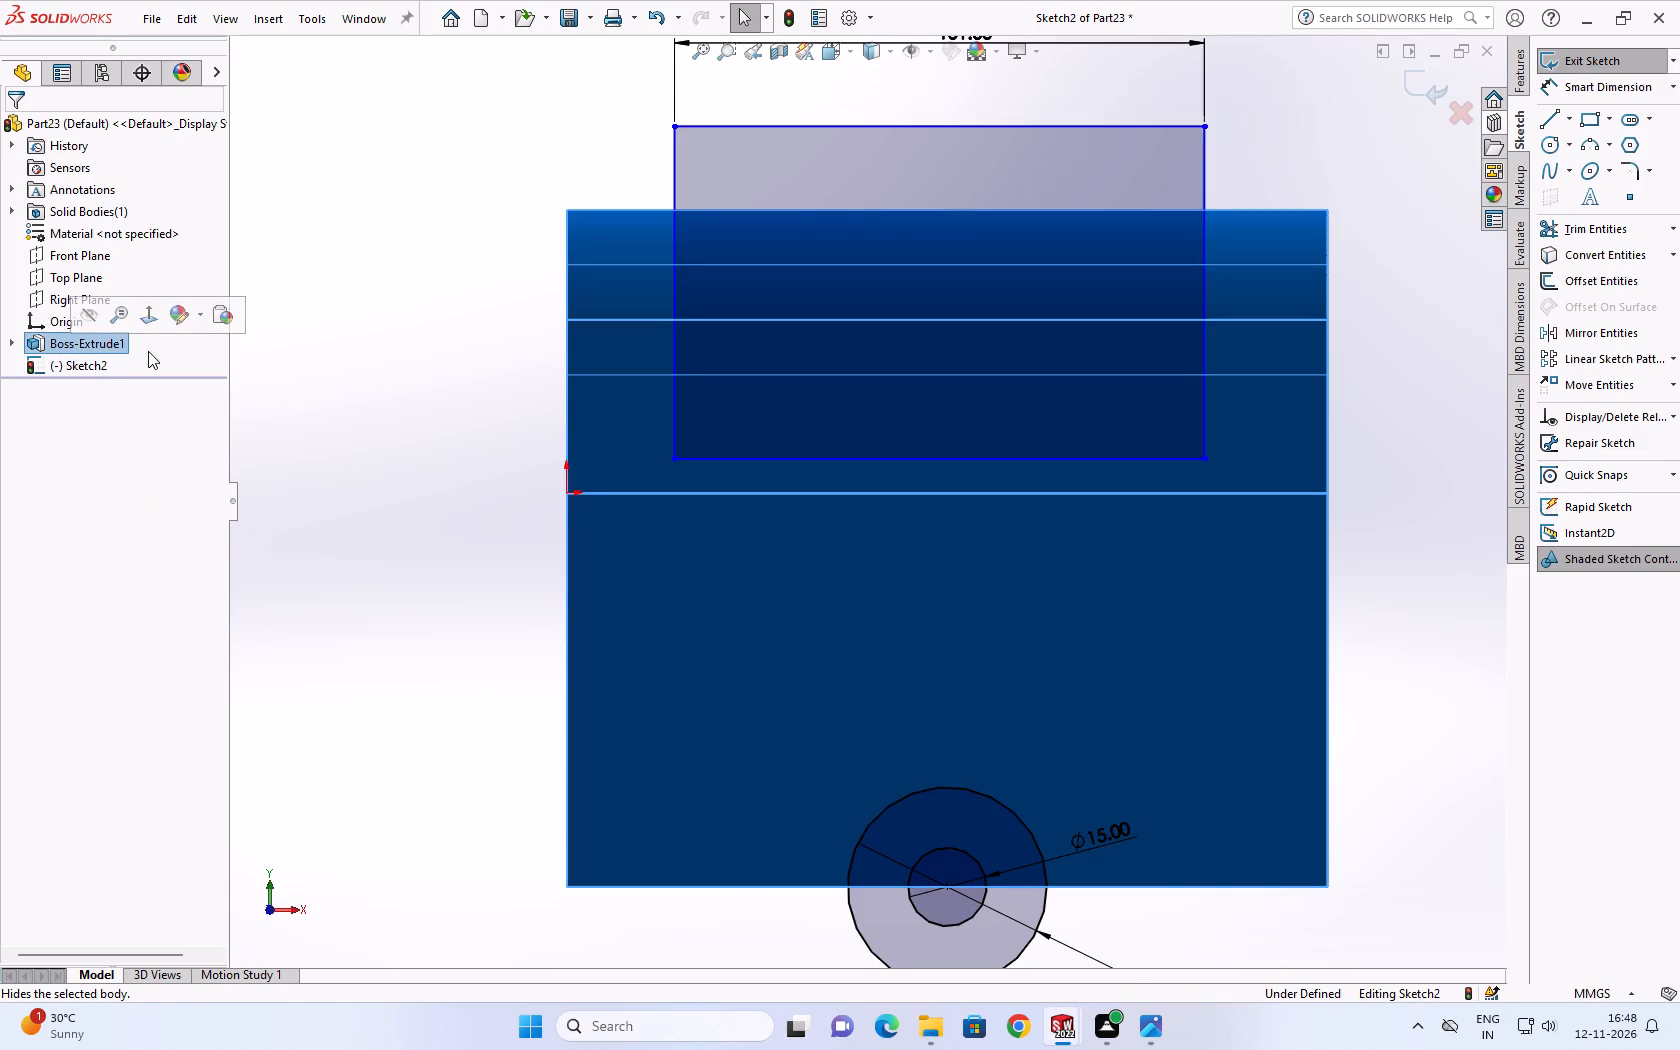
pyautogui.click(436, 486)
pyautogui.scroll(2, 827, 572)
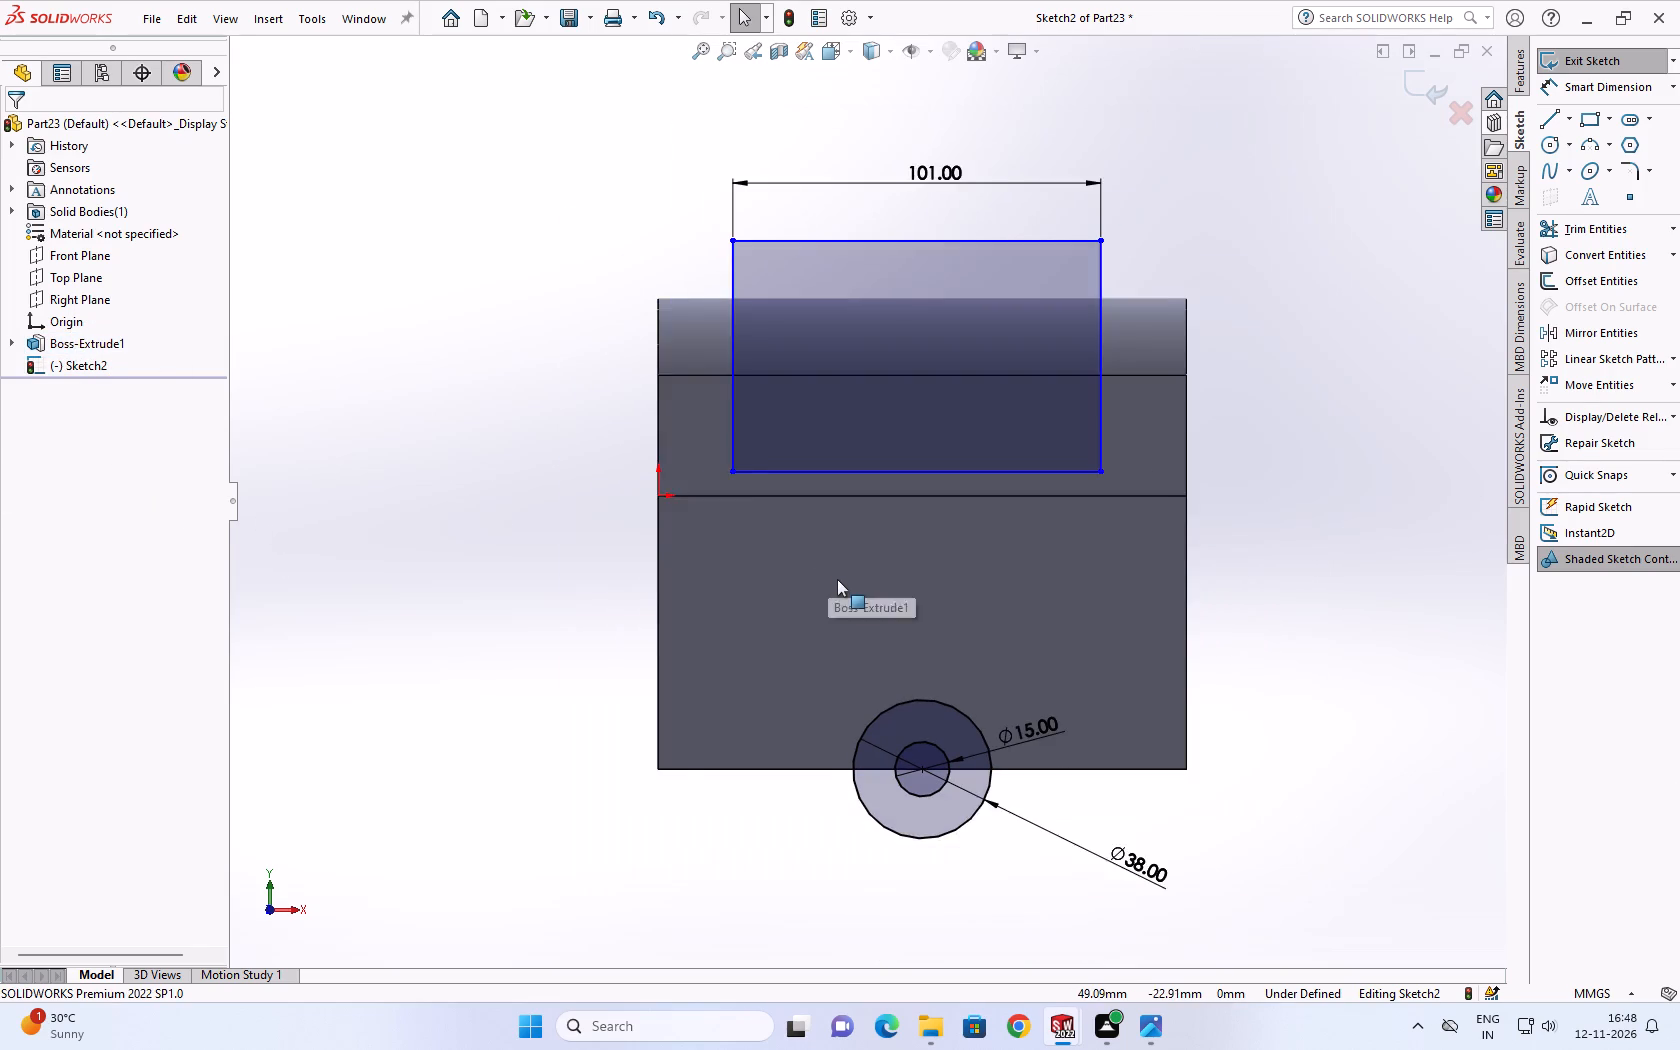
pyautogui.scroll(1, 838, 579)
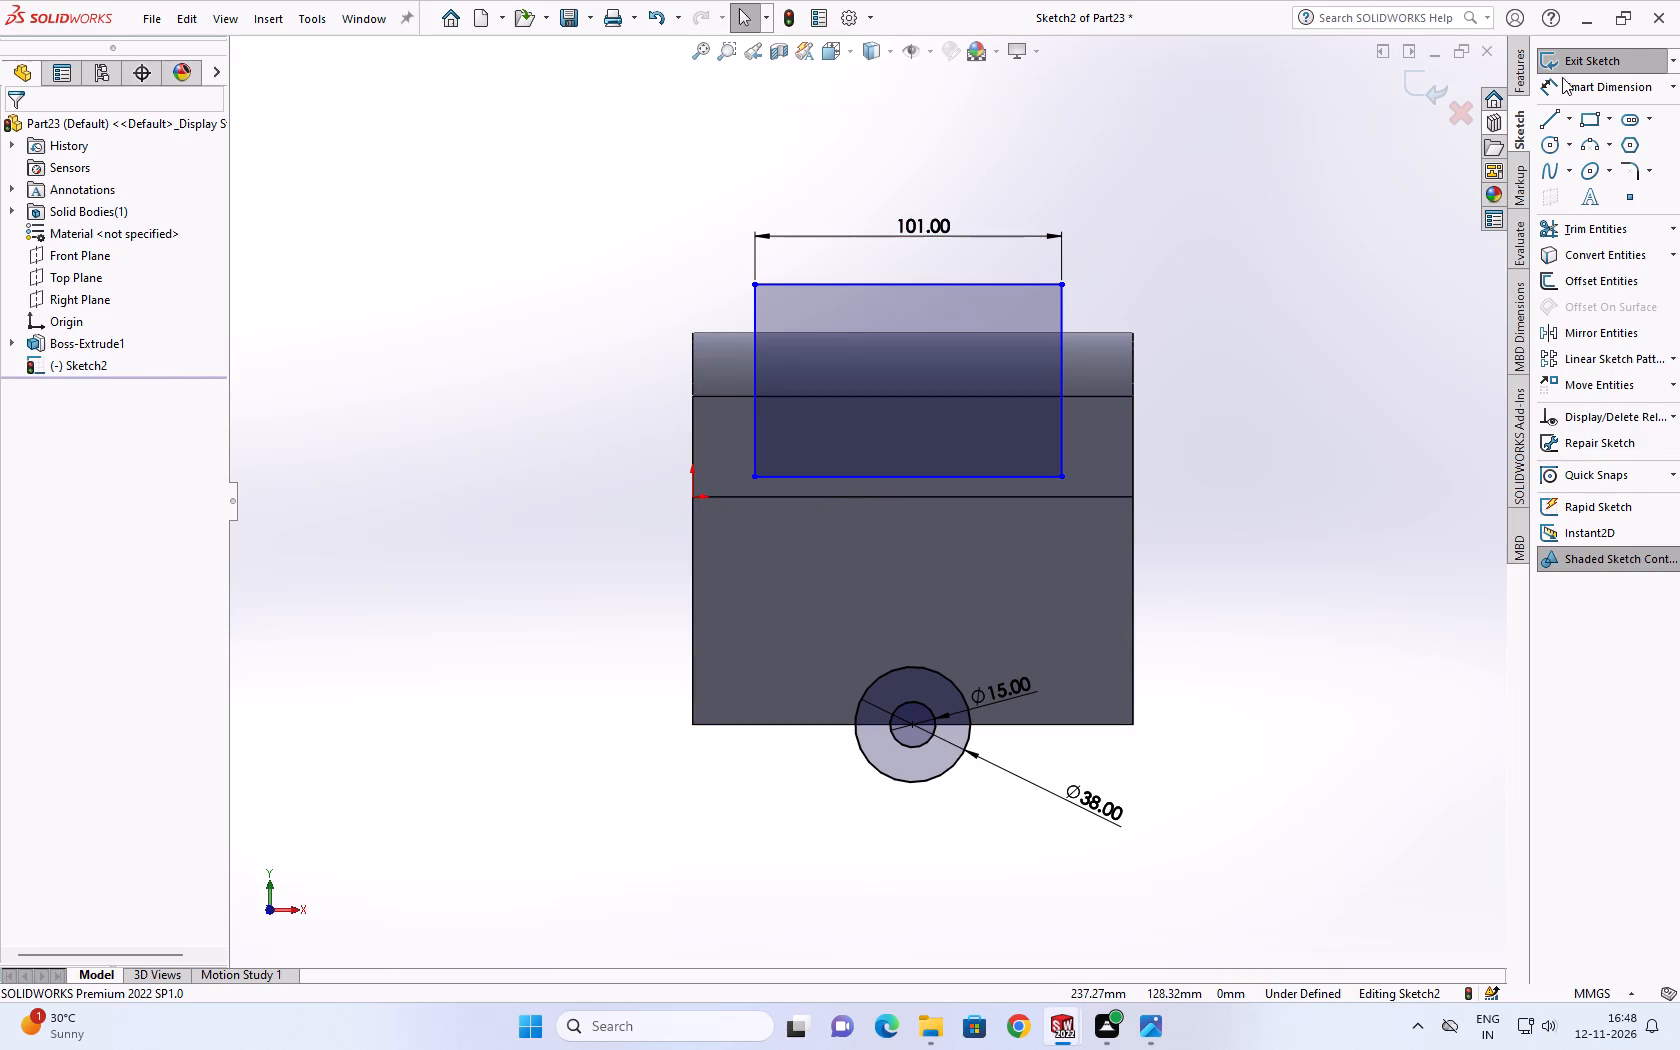
pyautogui.click(1585, 60)
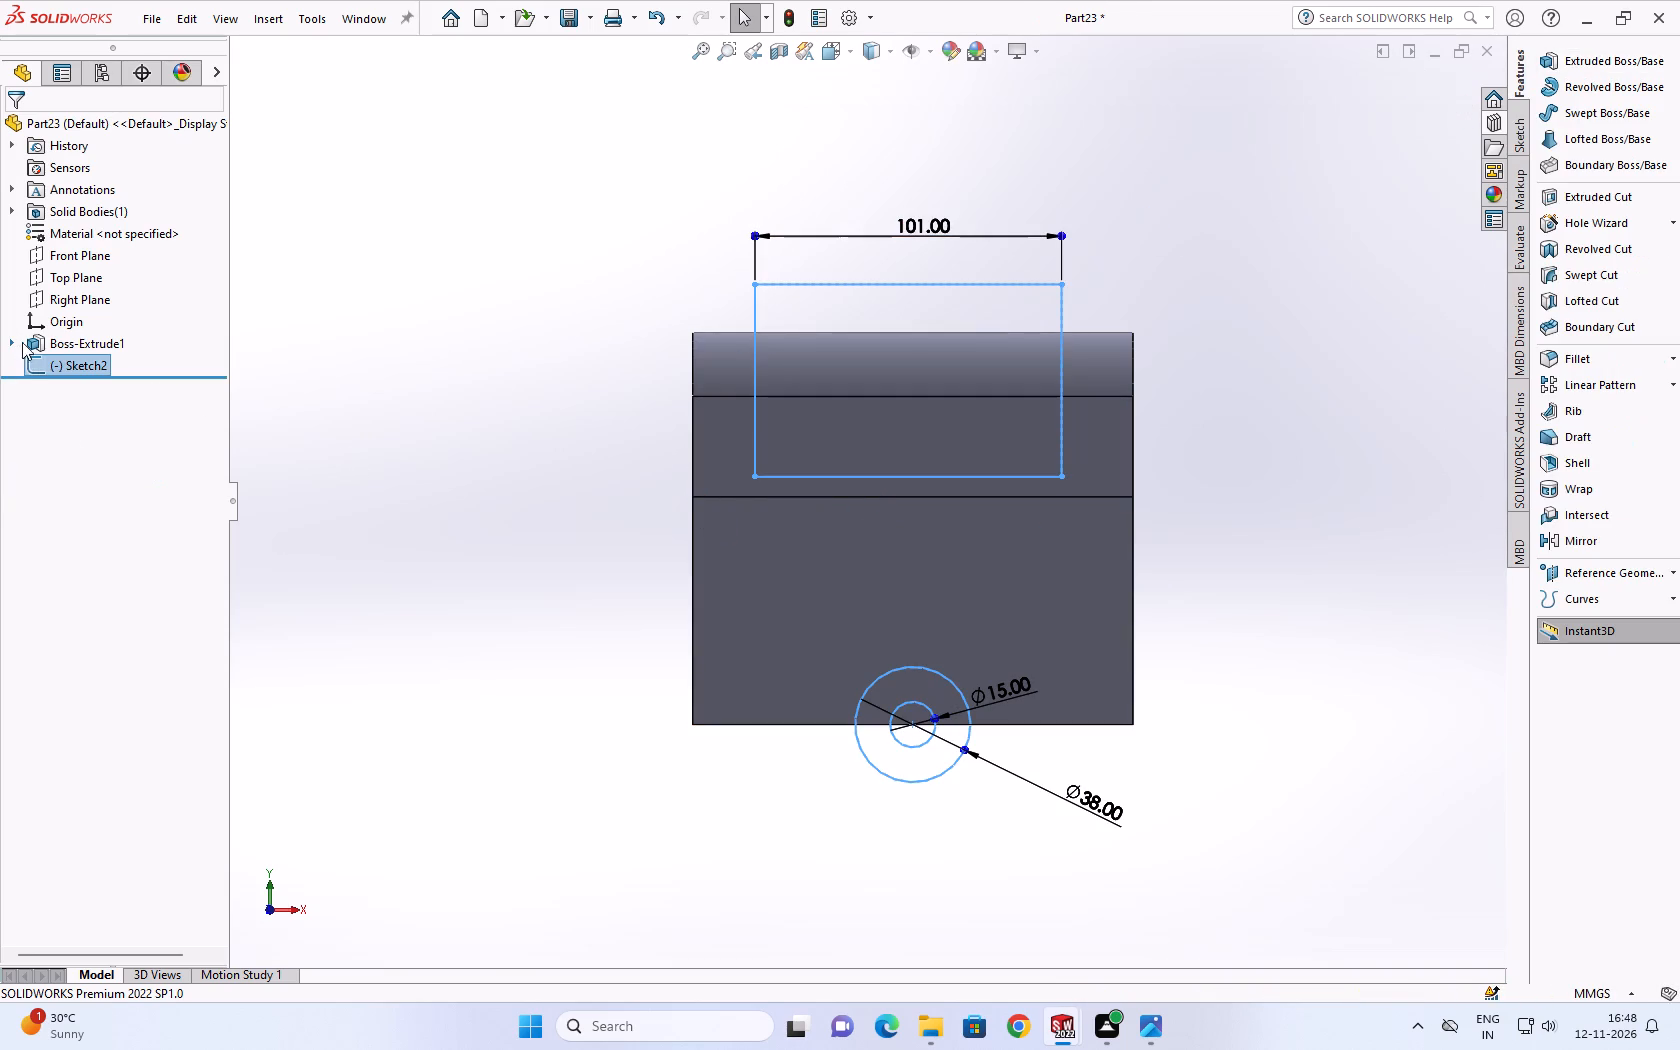
pyautogui.click(29, 341)
pyautogui.click(42, 287)
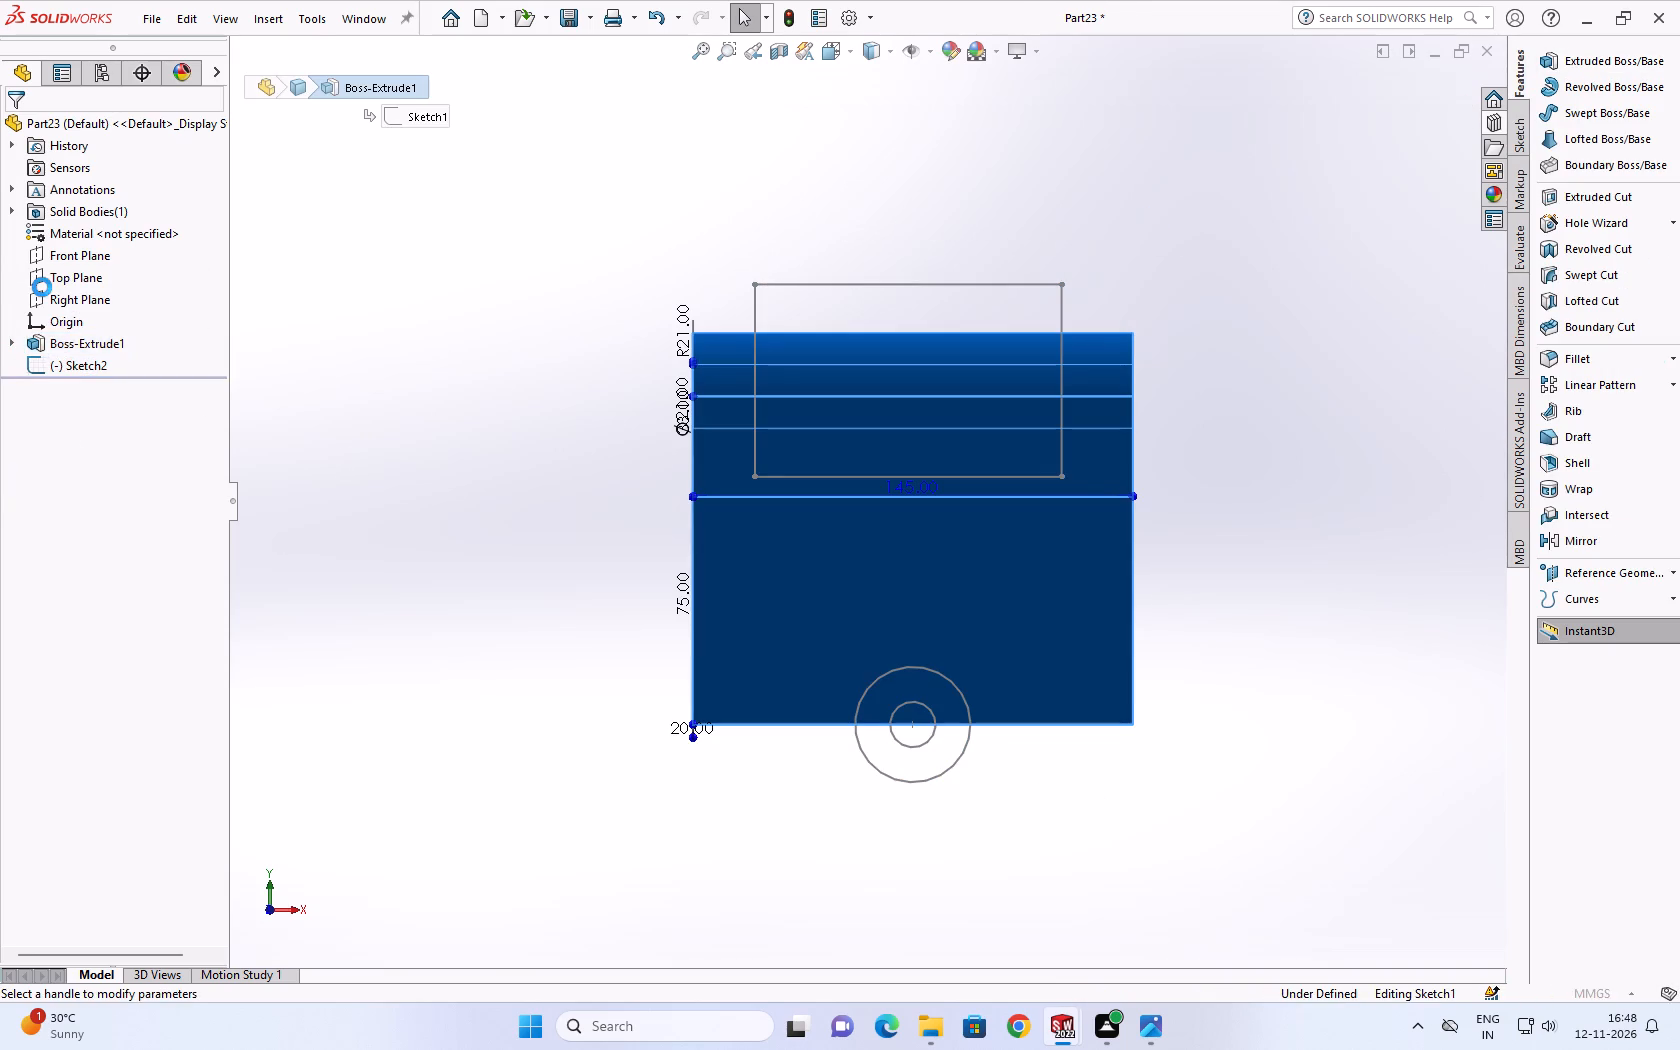
pyautogui.click(93, 247)
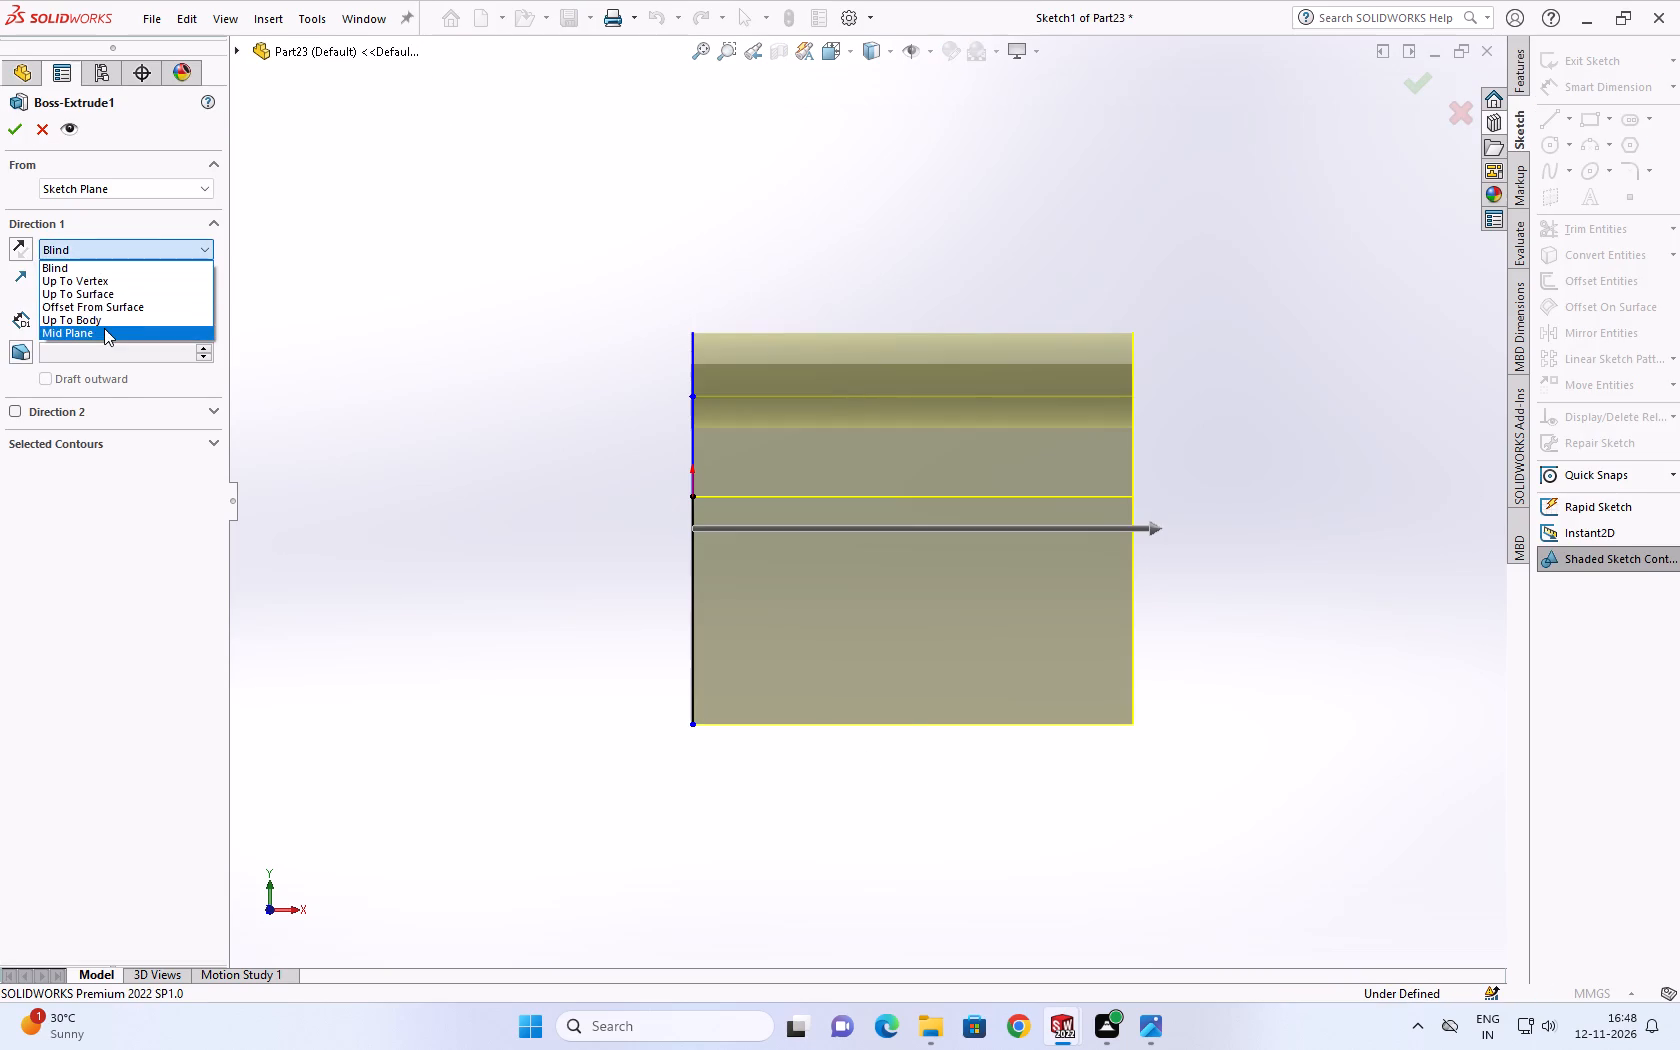
pyautogui.click(104, 329)
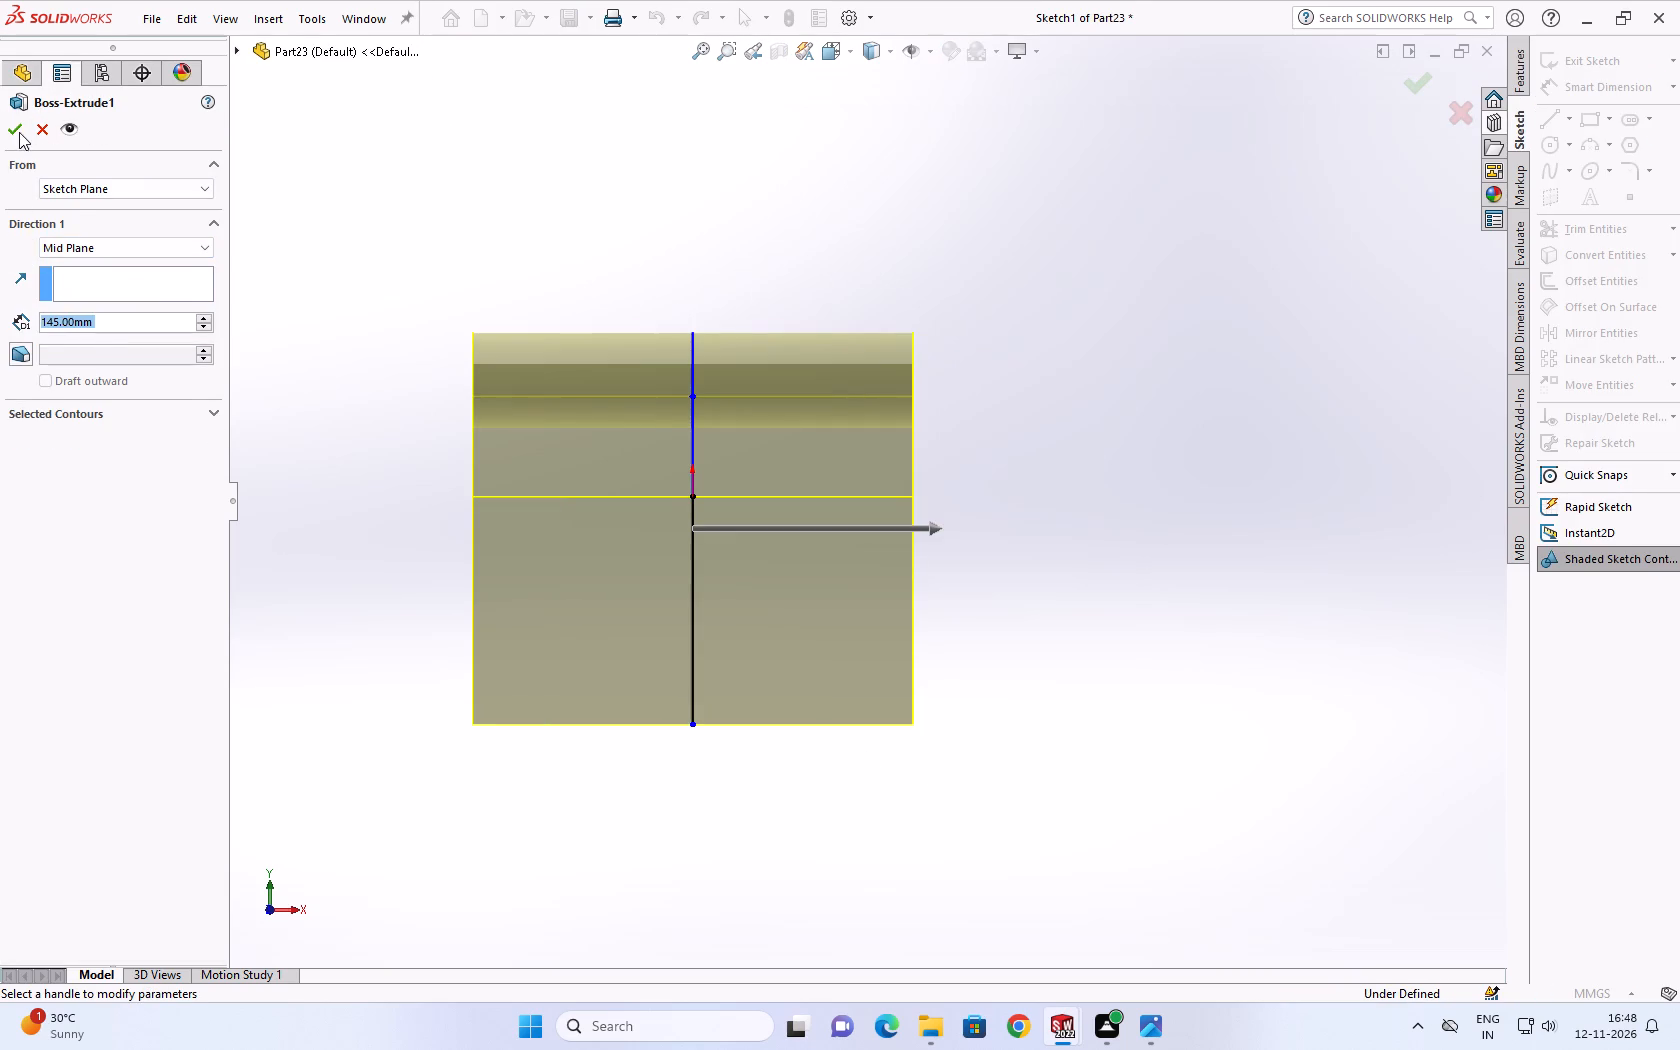
pyautogui.click(19, 132)
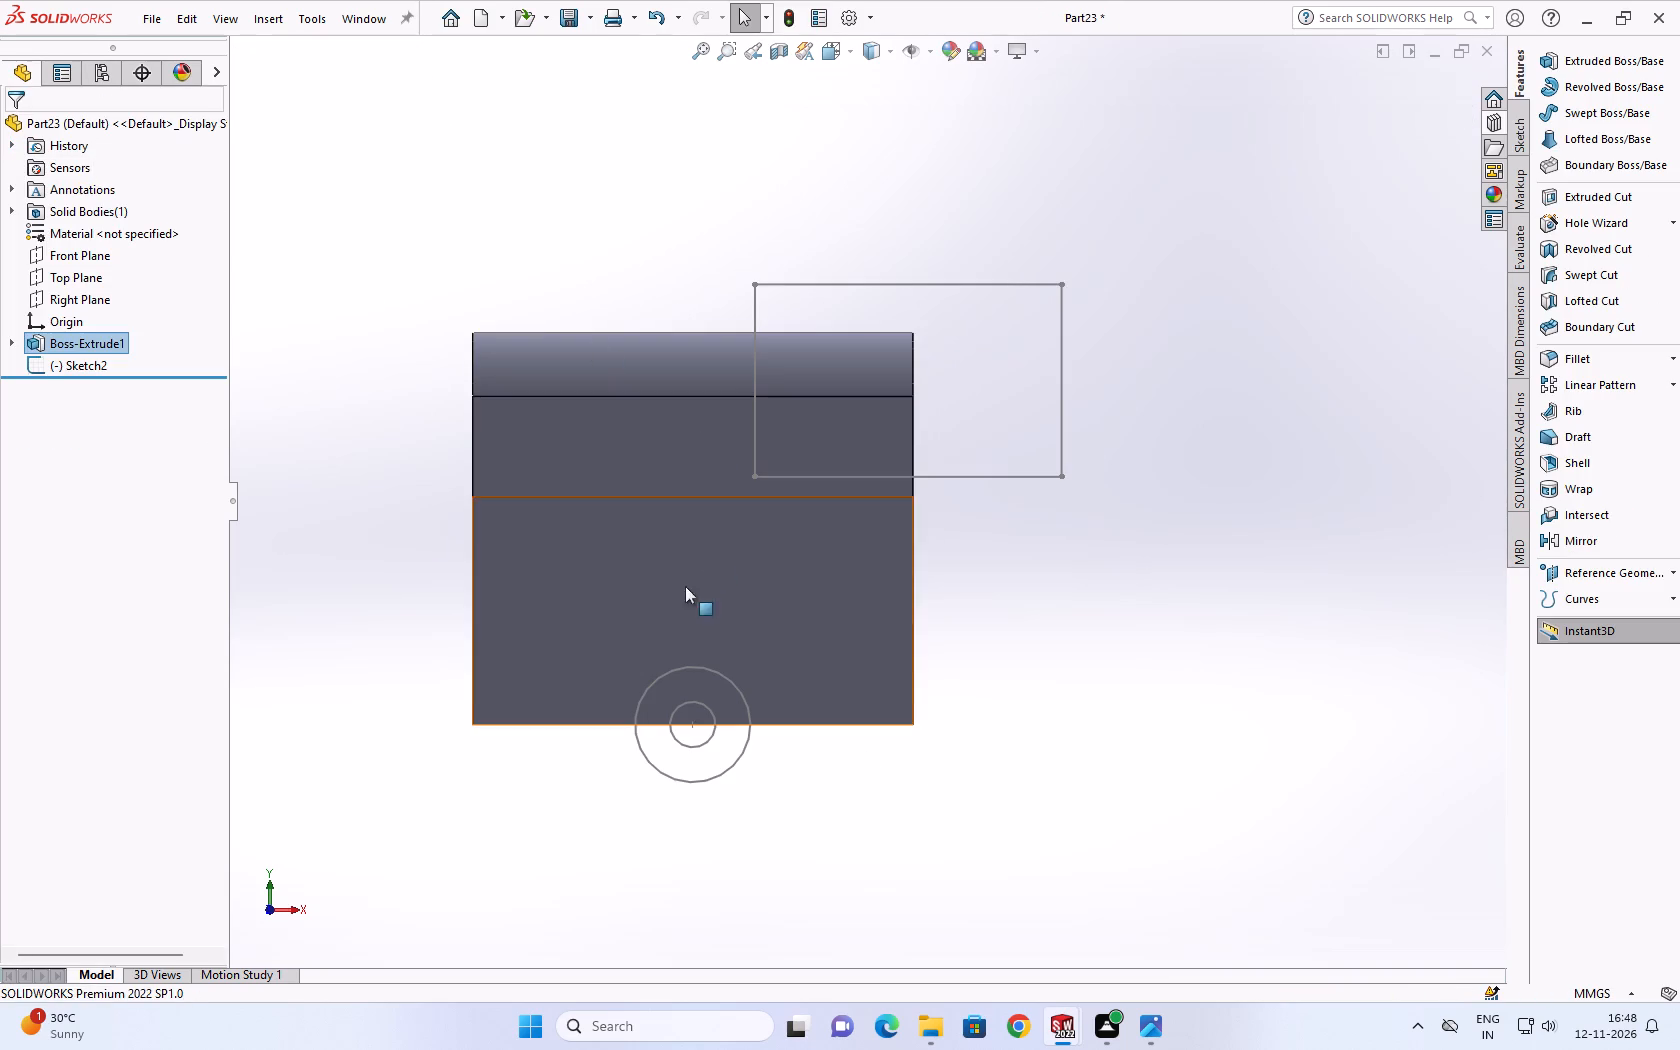
# Reopen Sketch2, which holds the rectangle and the two circles, for editing.
pyautogui.click(61, 363)
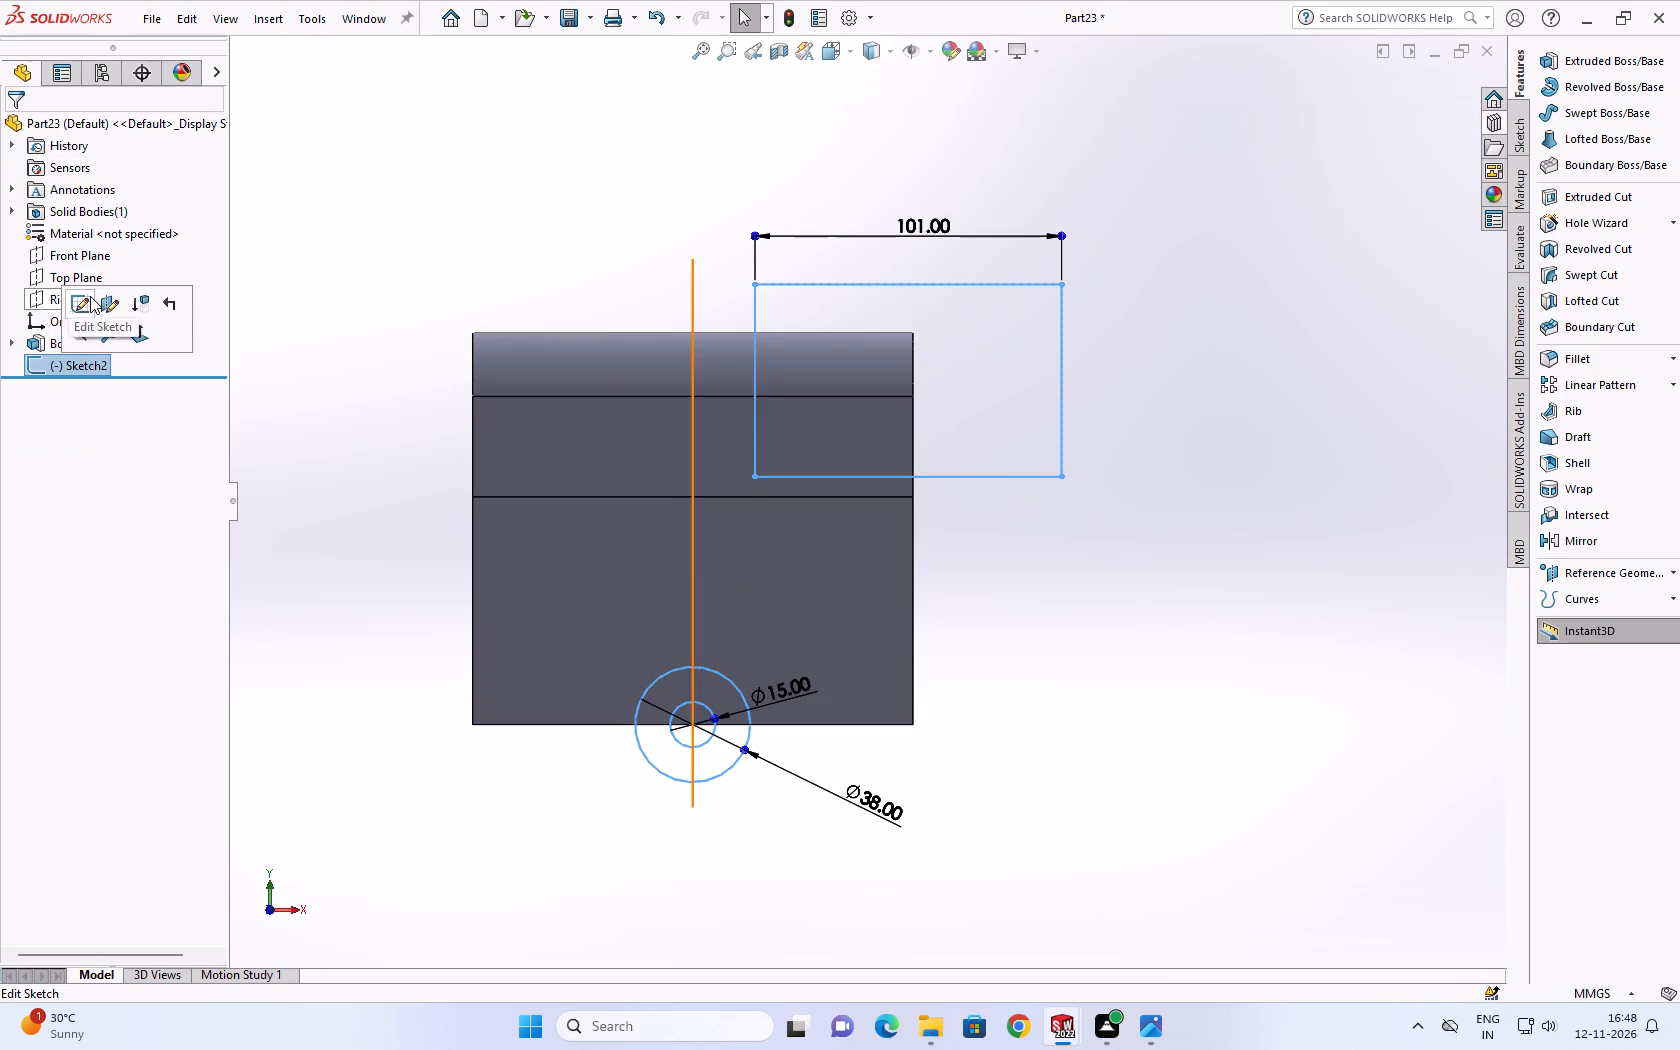
pyautogui.click(80, 308)
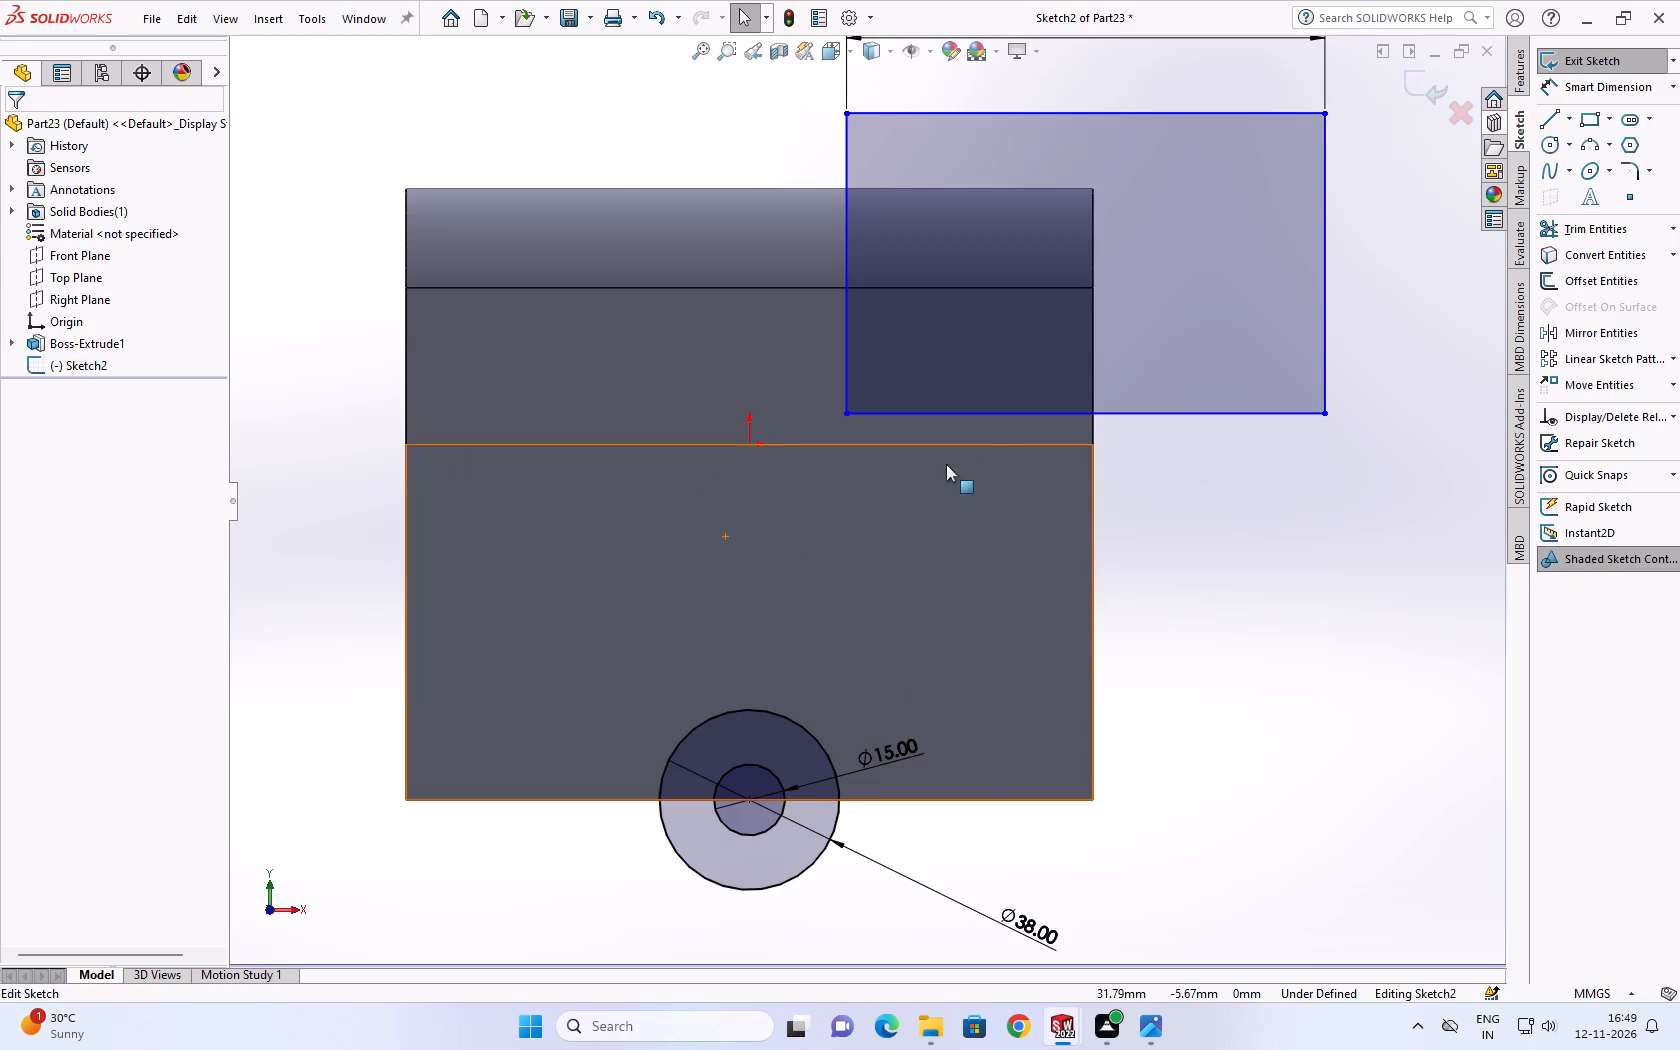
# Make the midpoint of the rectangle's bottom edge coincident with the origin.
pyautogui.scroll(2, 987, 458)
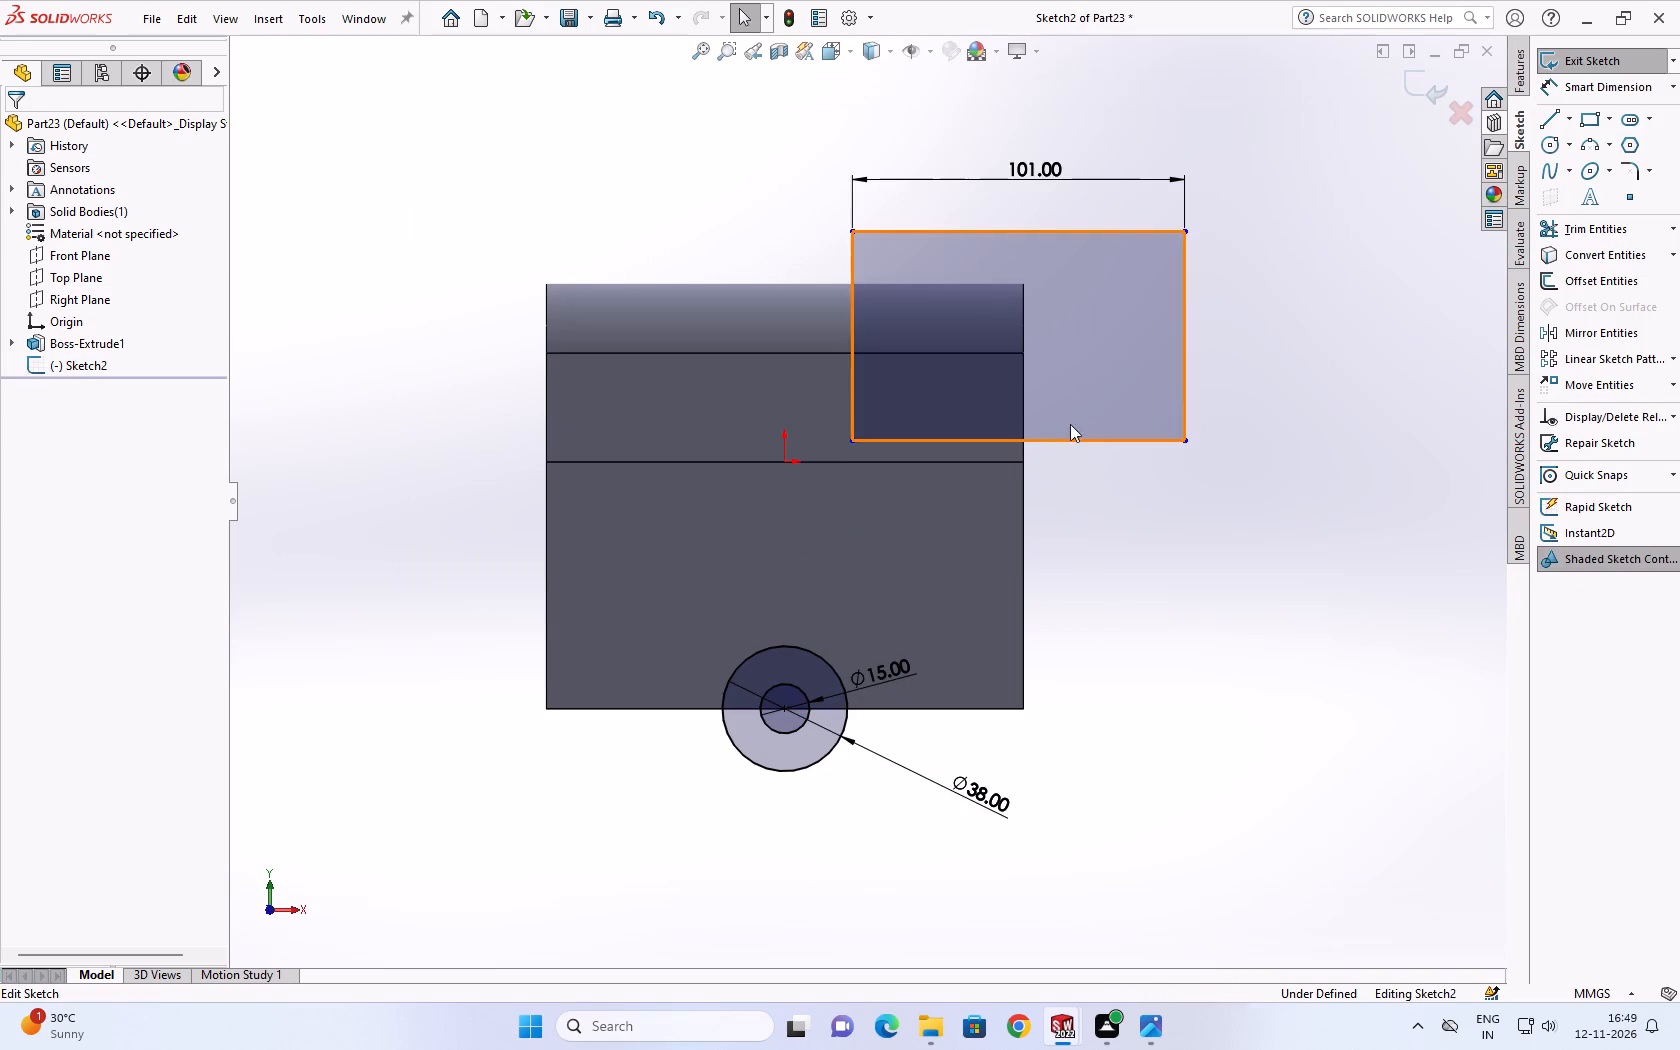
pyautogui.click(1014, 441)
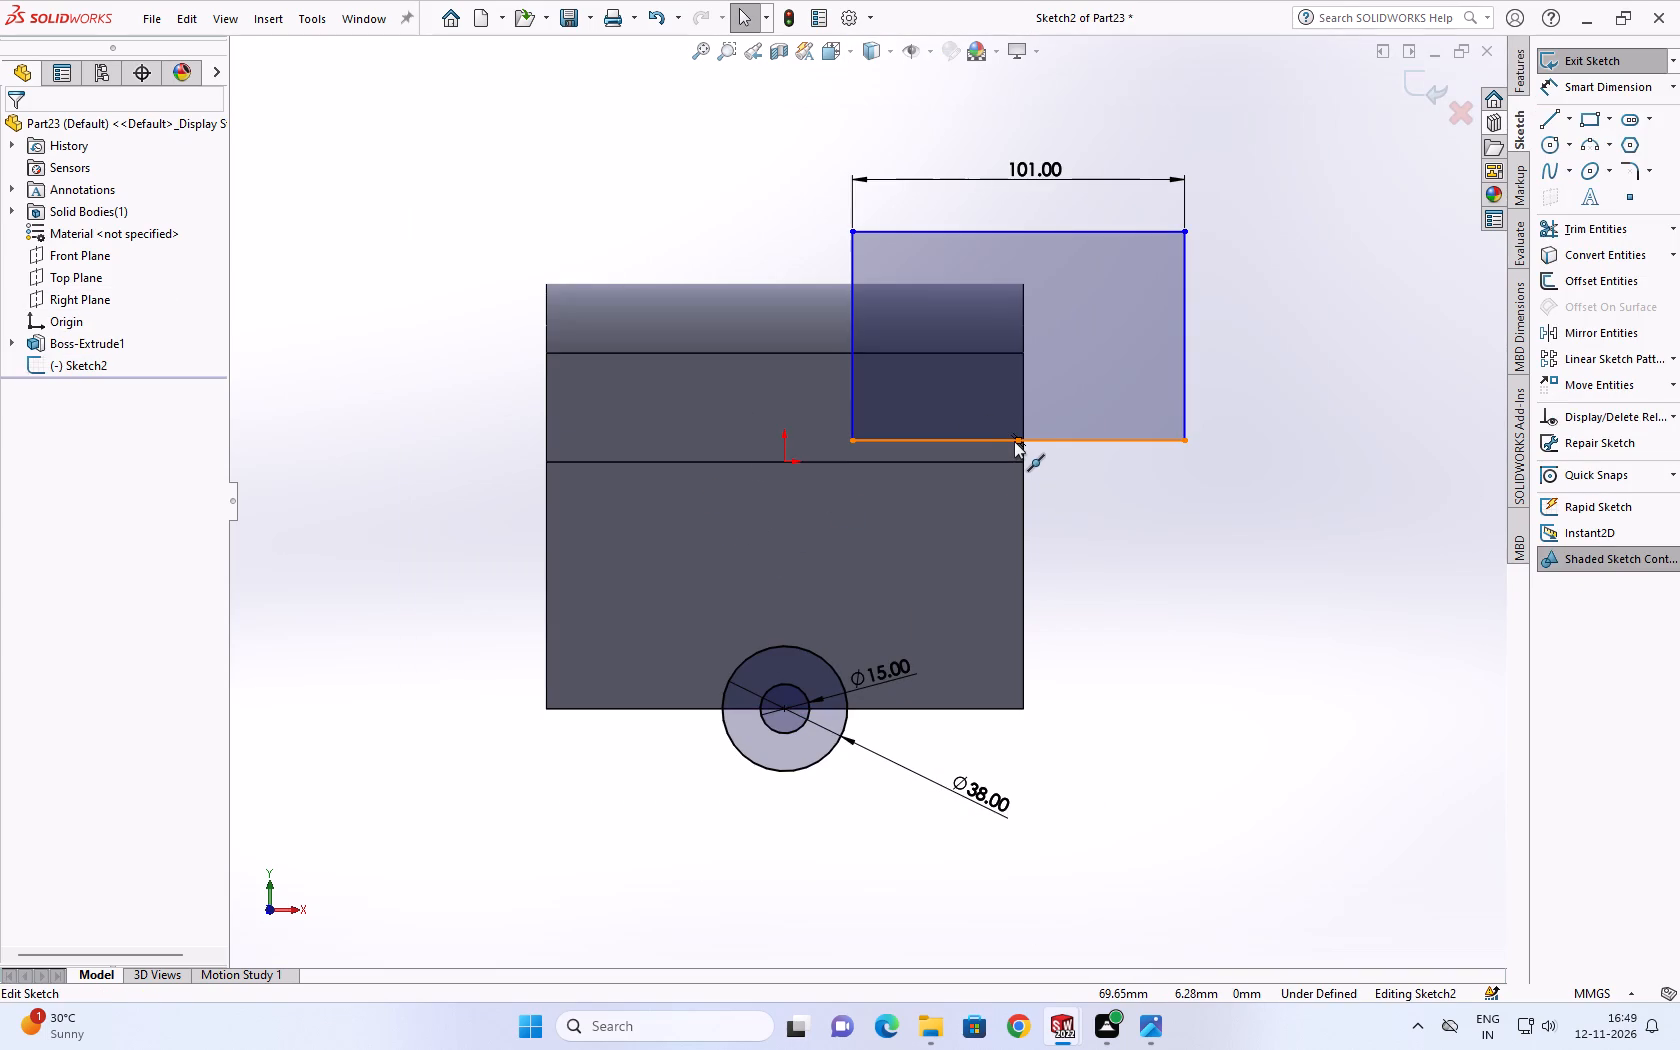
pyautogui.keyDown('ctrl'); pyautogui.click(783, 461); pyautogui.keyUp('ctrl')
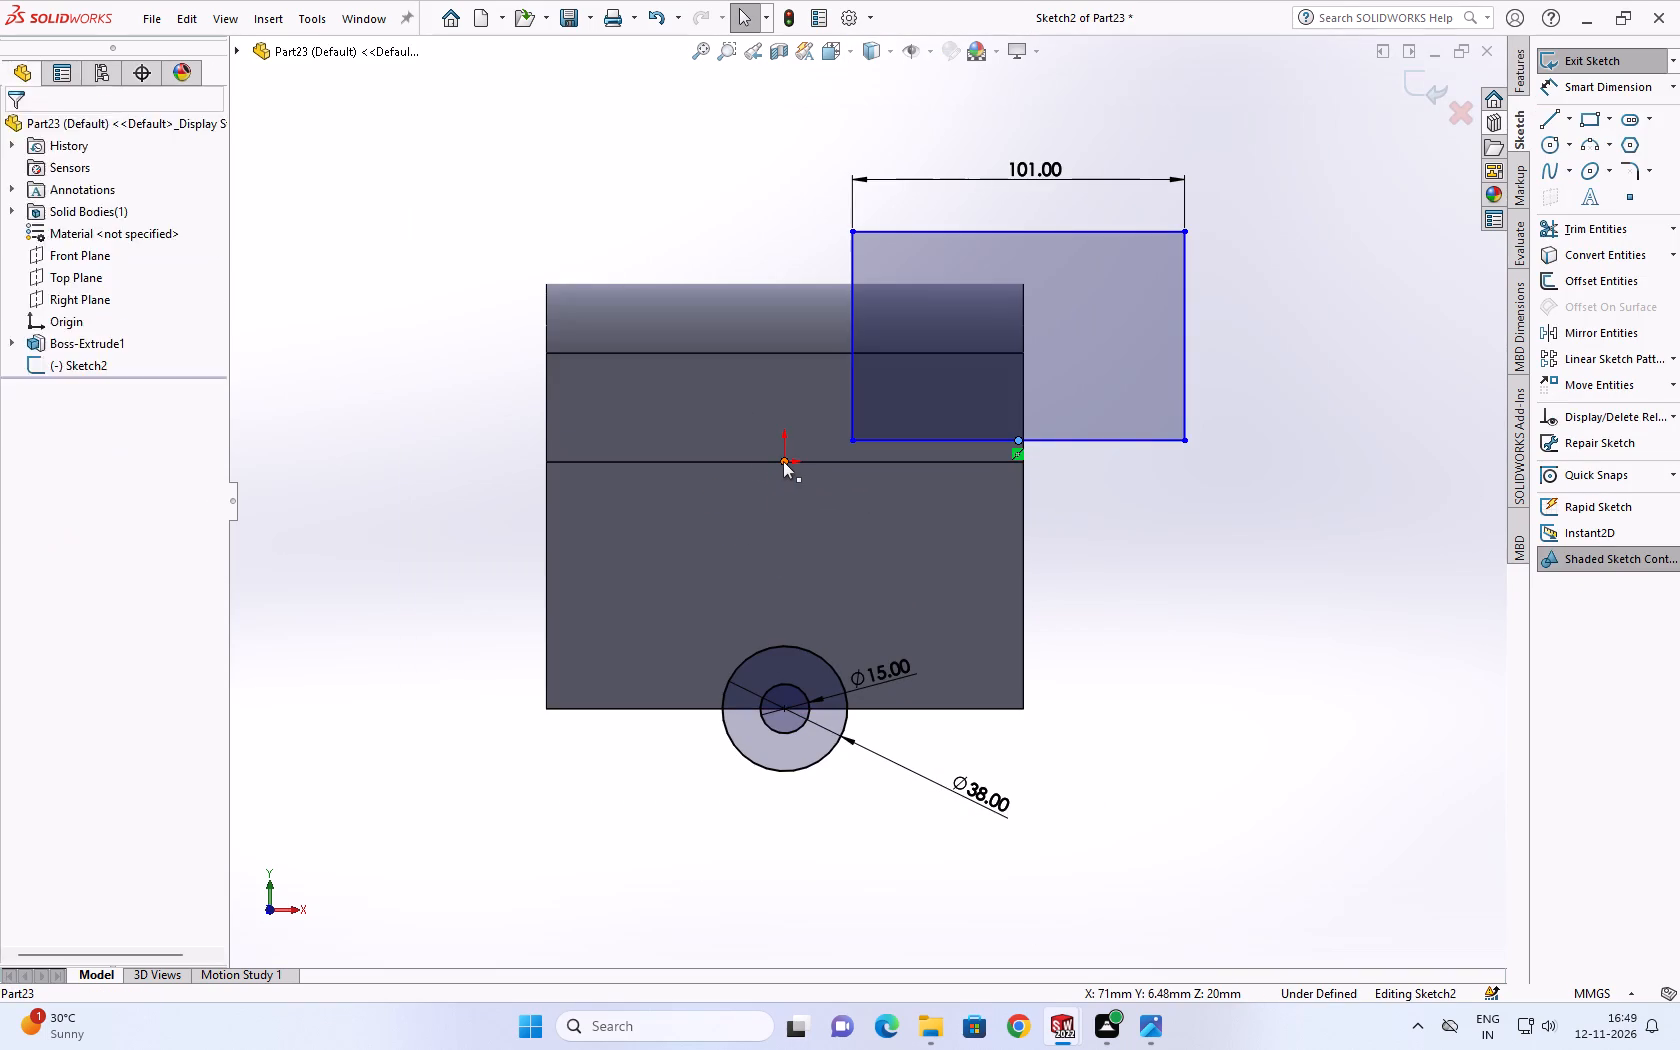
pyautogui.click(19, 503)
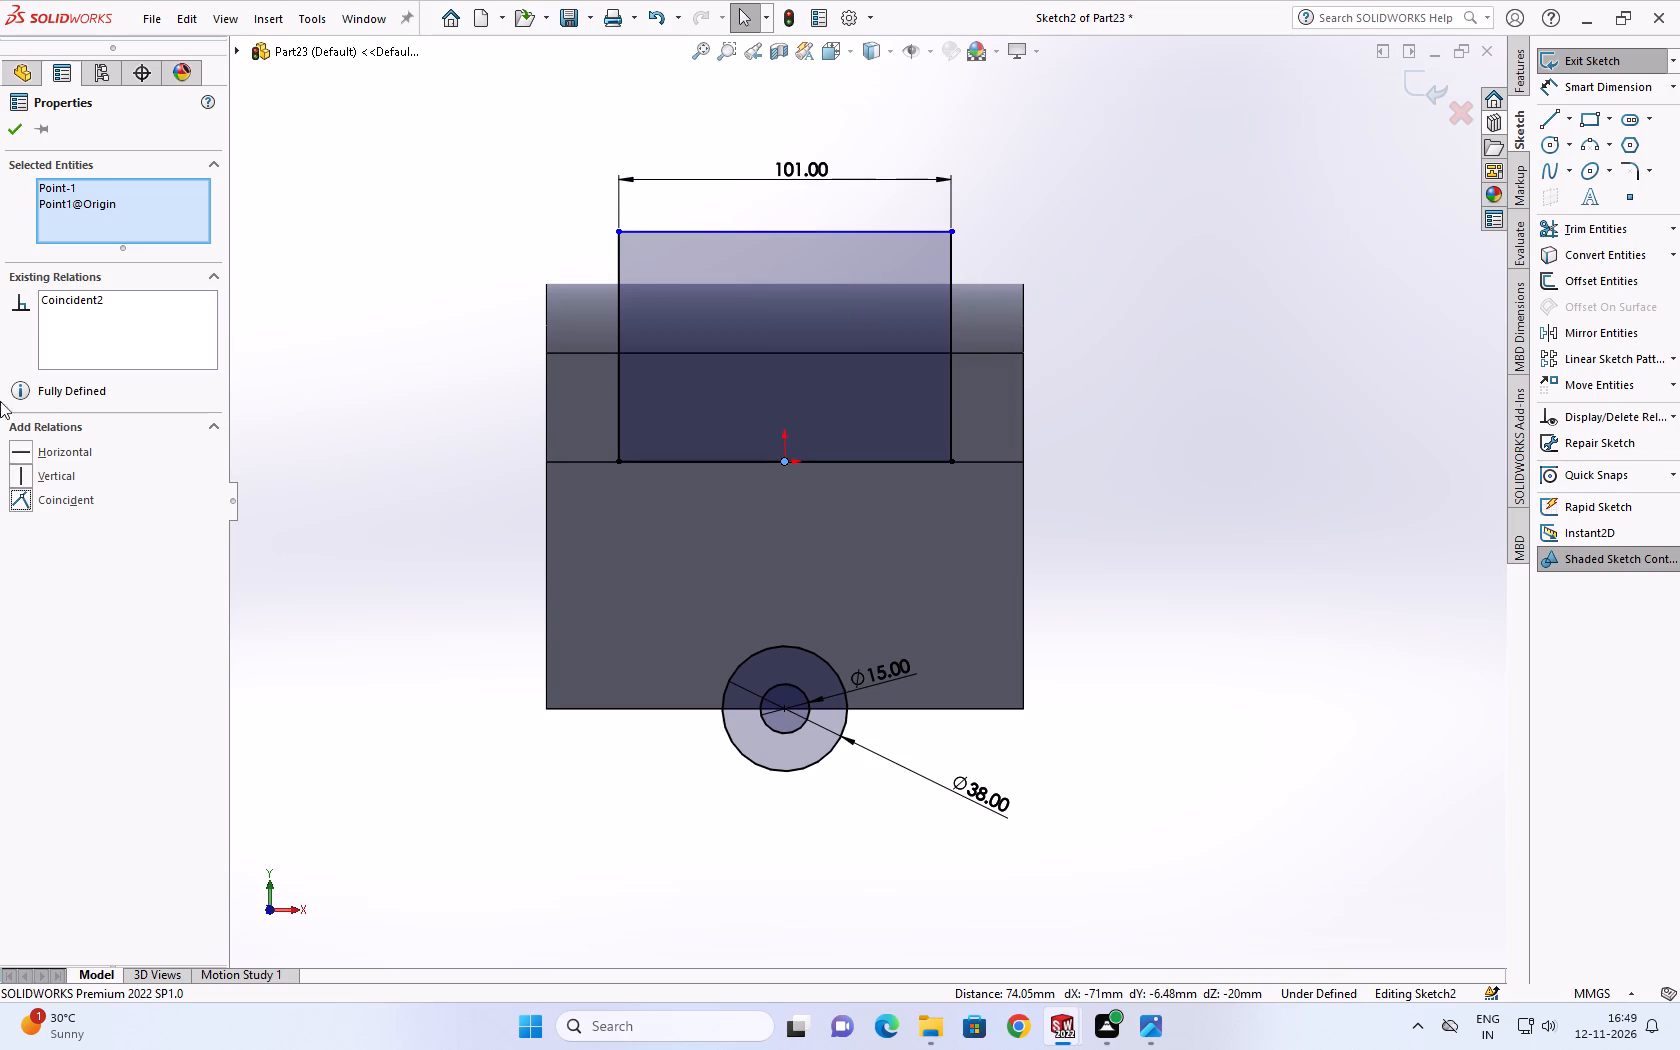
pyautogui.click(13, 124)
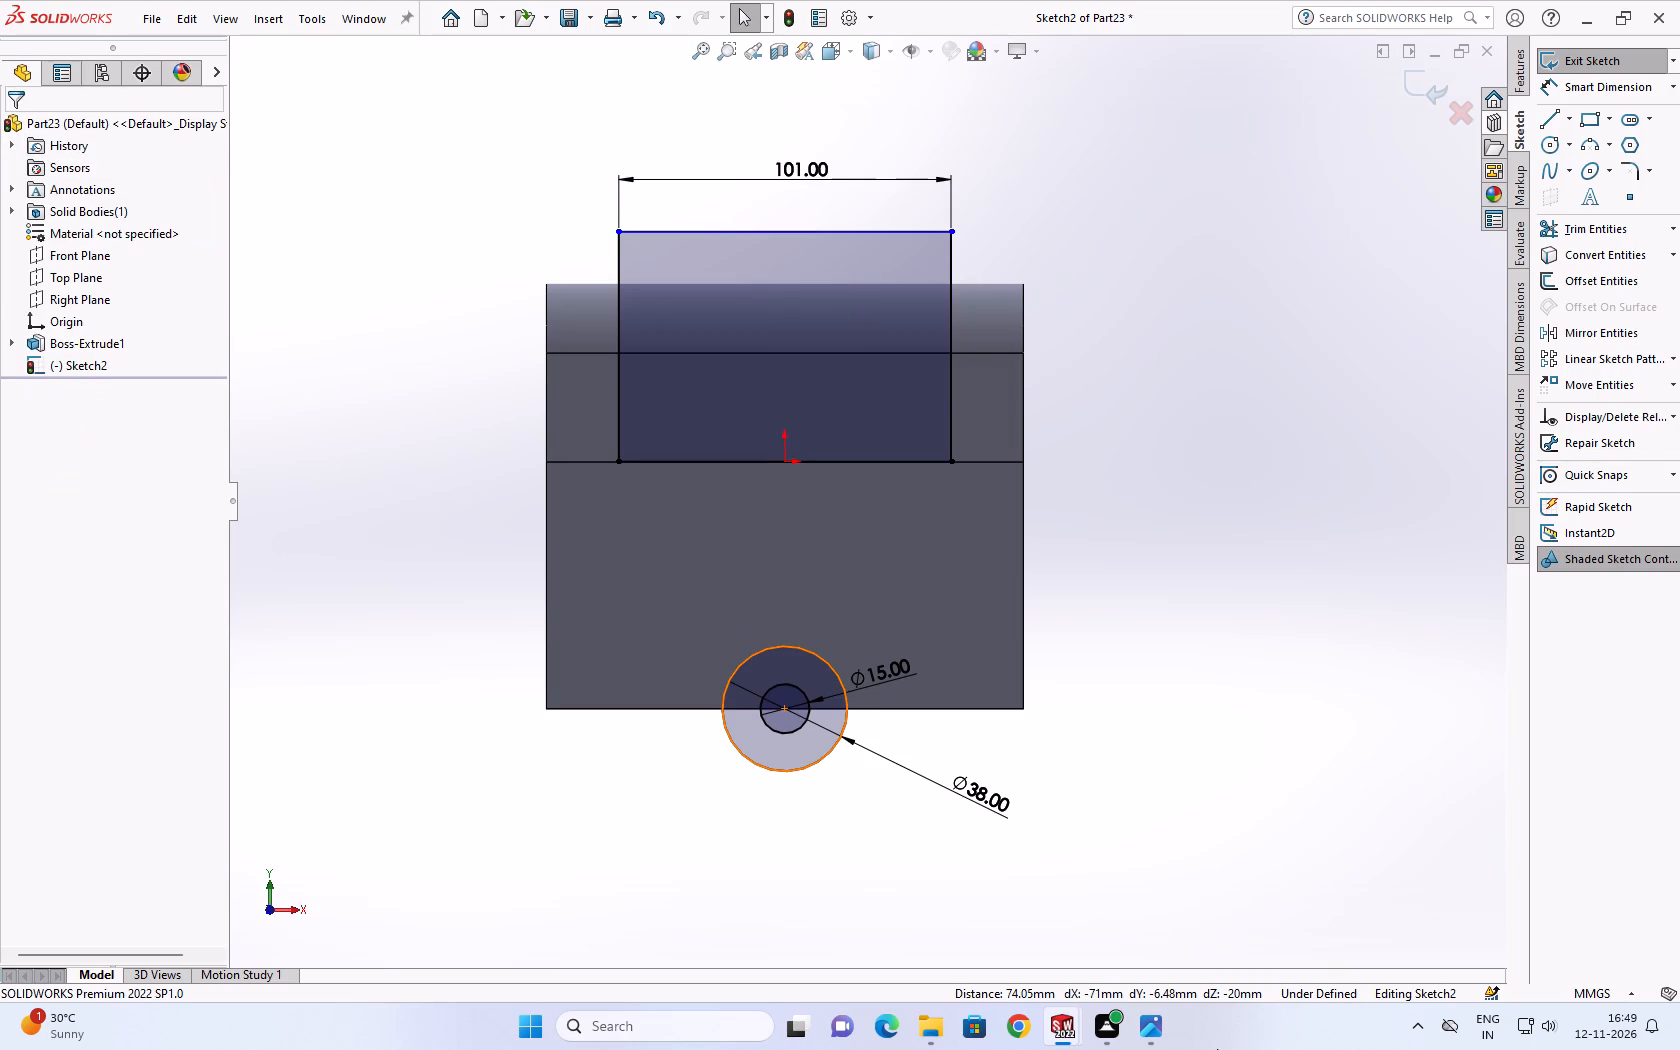
# Examine the front view of the reference drawing for the slot bottom's height relative to the origin.
pyautogui.click(1140, 1020)
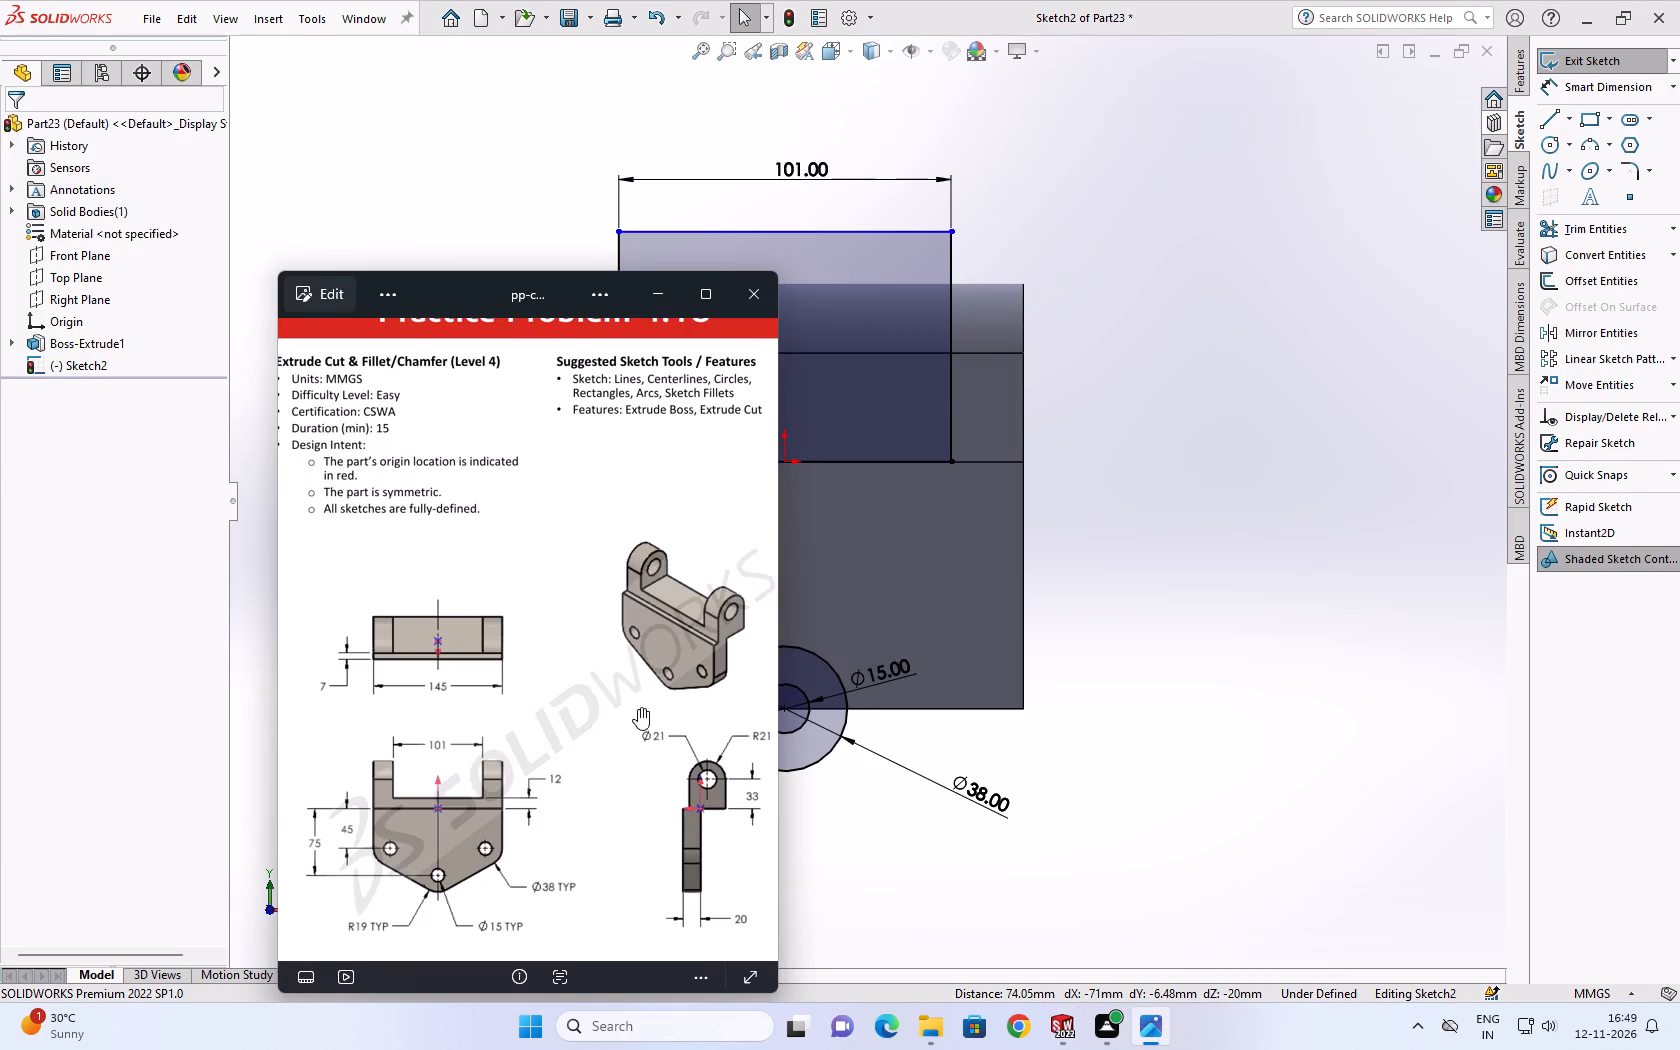
pyautogui.scroll(-2, 622, 616)
pyautogui.scroll(2, 549, 700)
pyautogui.scroll(2, 409, 745)
pyautogui.scroll(1, 497, 780)
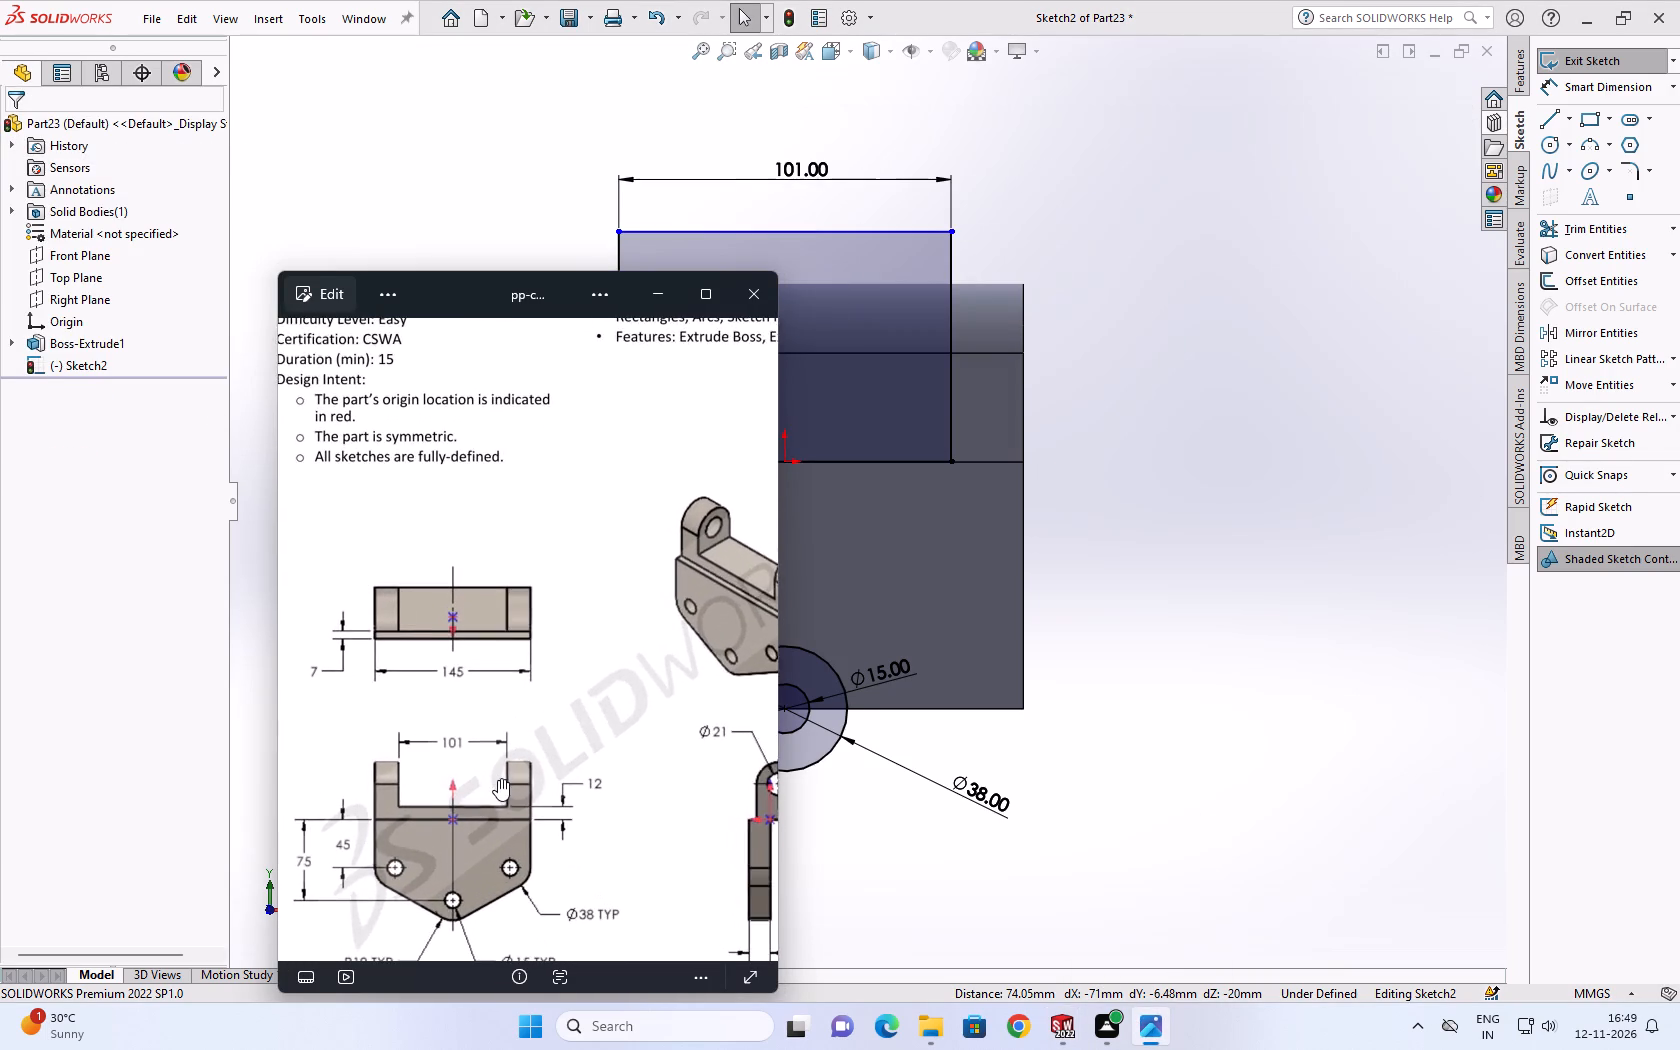
pyautogui.scroll(1, 495, 785)
pyautogui.scroll(-2, 495, 785)
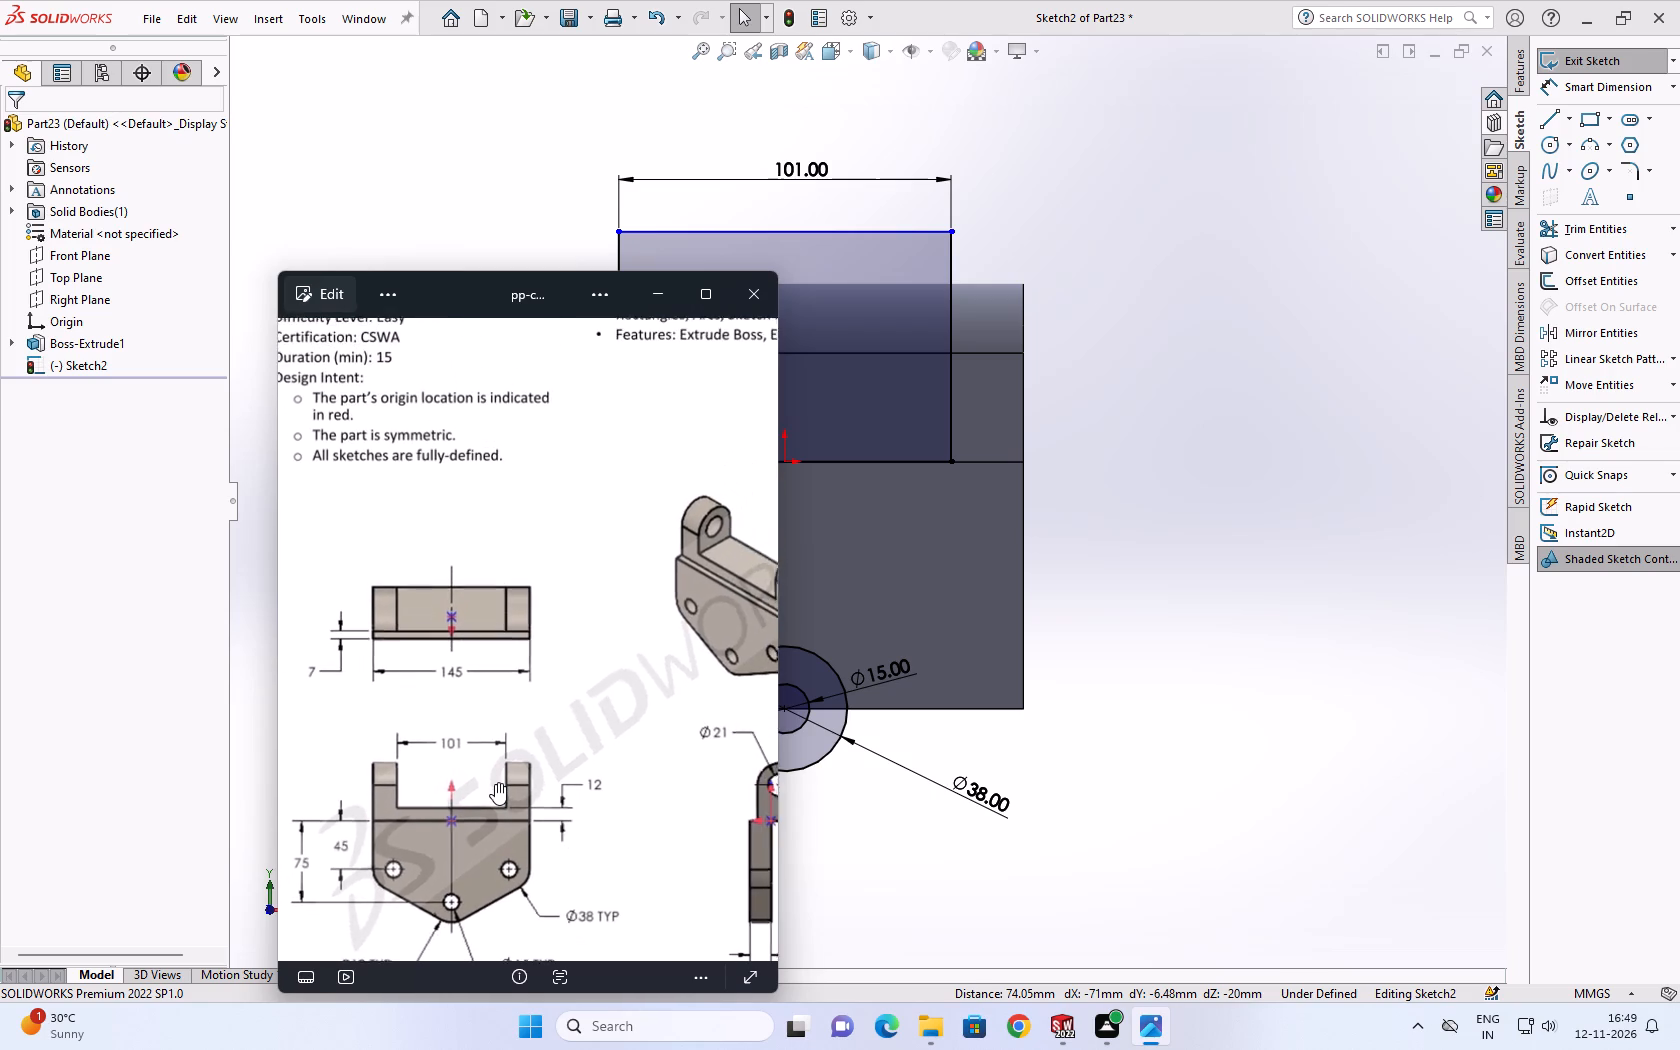
pyautogui.scroll(2, 495, 791)
pyautogui.scroll(-1, 496, 805)
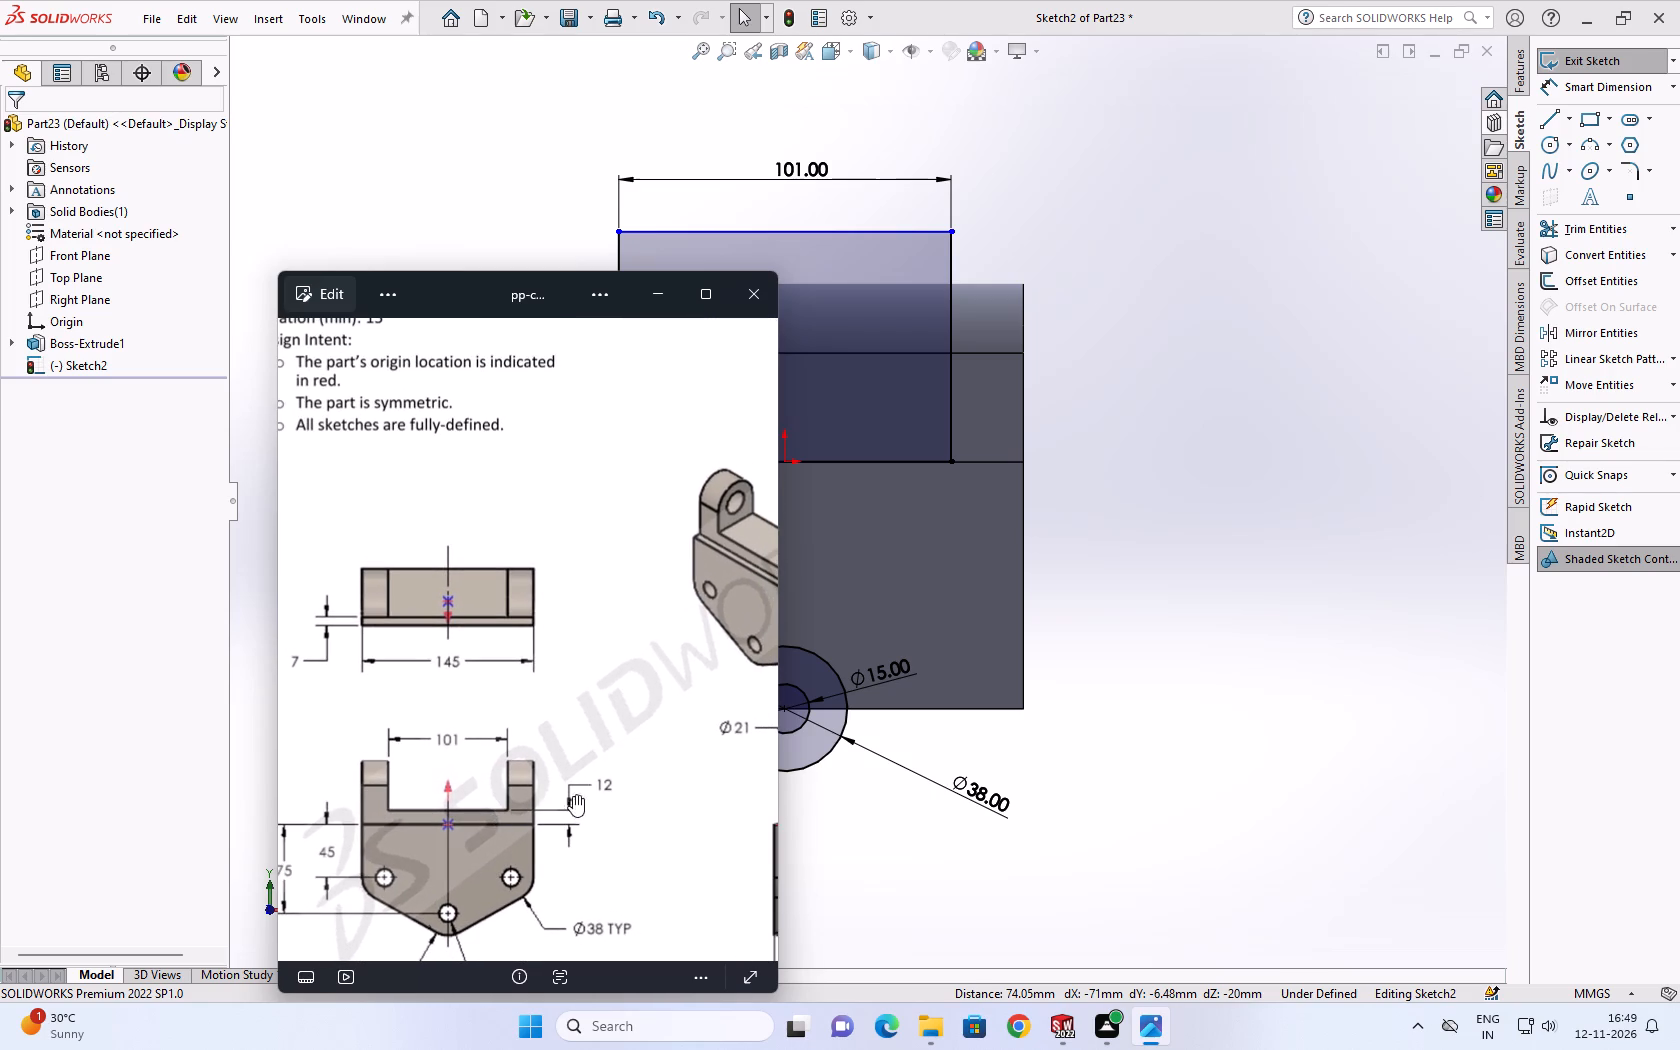
pyautogui.press('Escape')
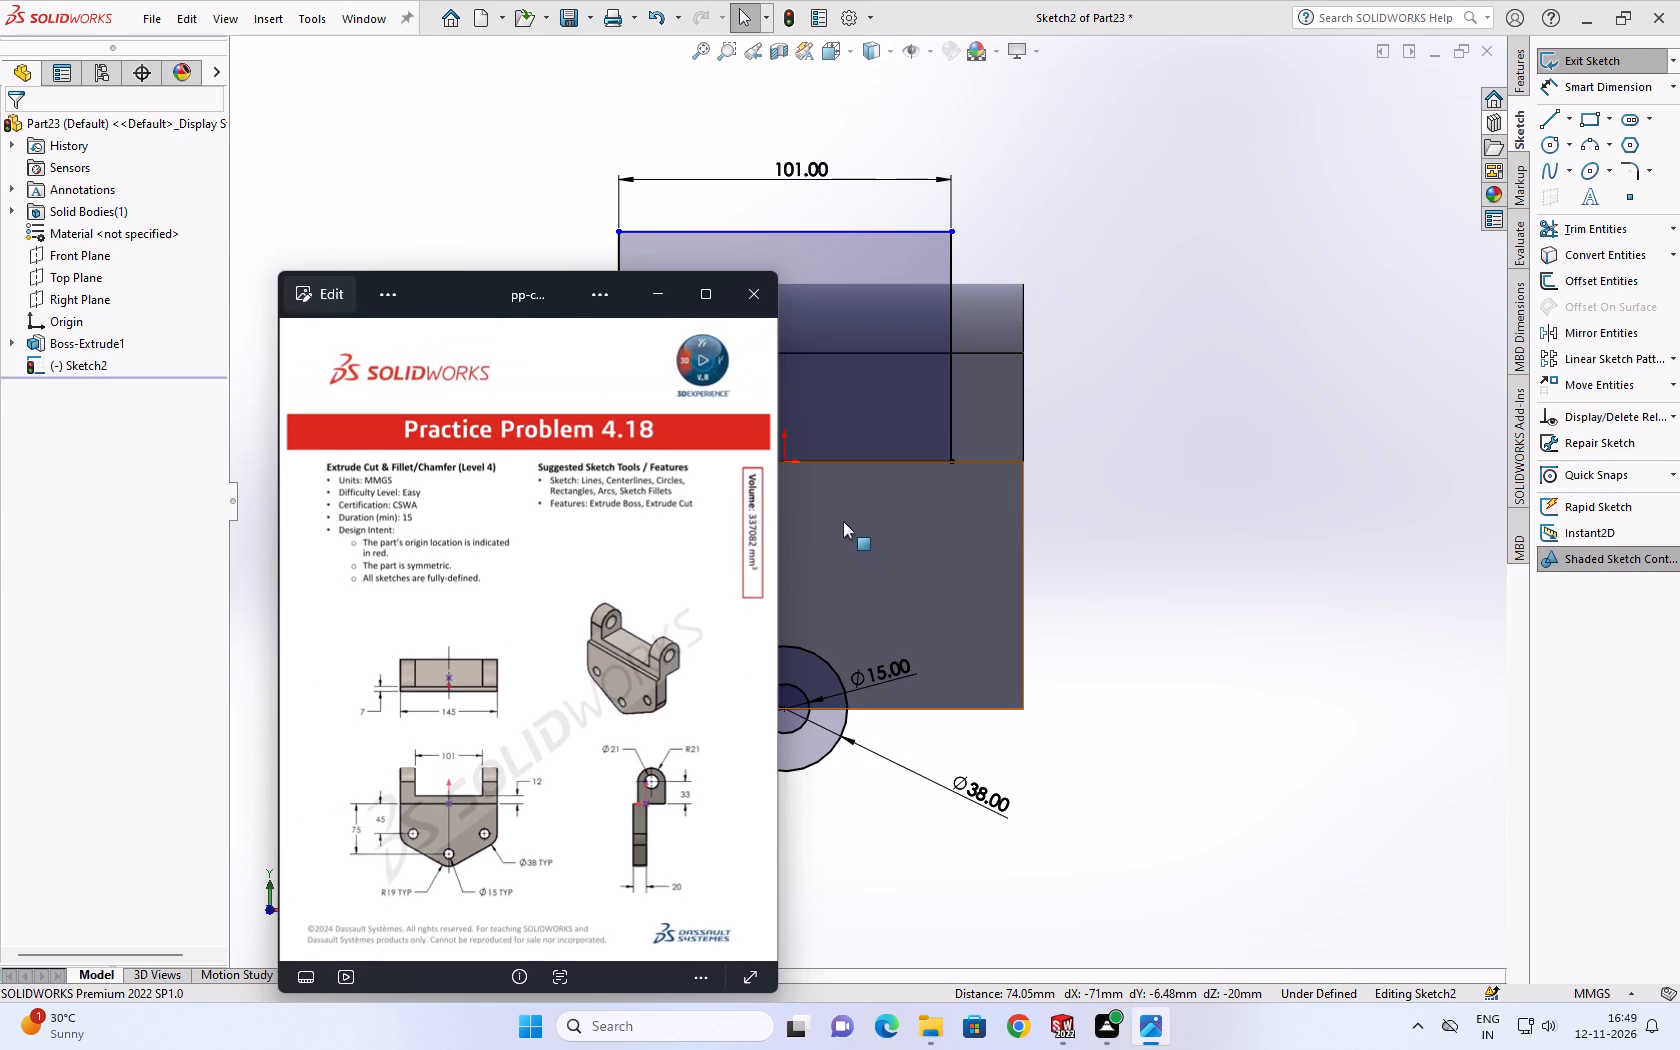
pyautogui.click(1167, 785)
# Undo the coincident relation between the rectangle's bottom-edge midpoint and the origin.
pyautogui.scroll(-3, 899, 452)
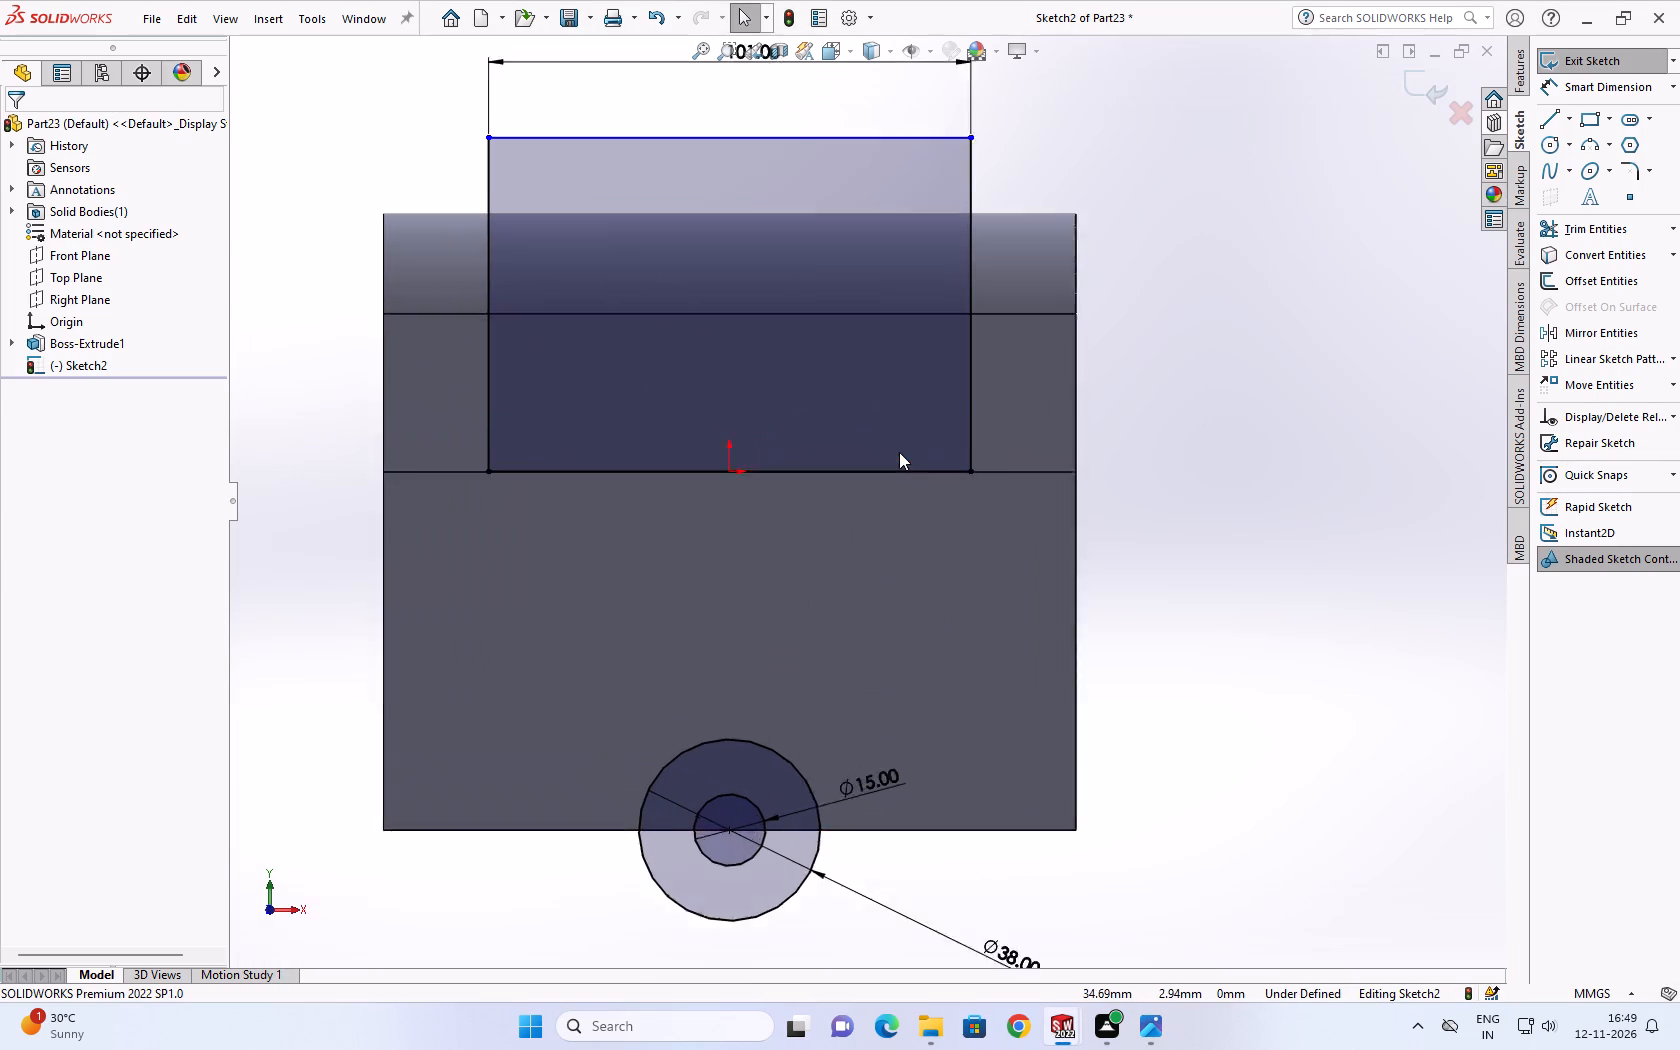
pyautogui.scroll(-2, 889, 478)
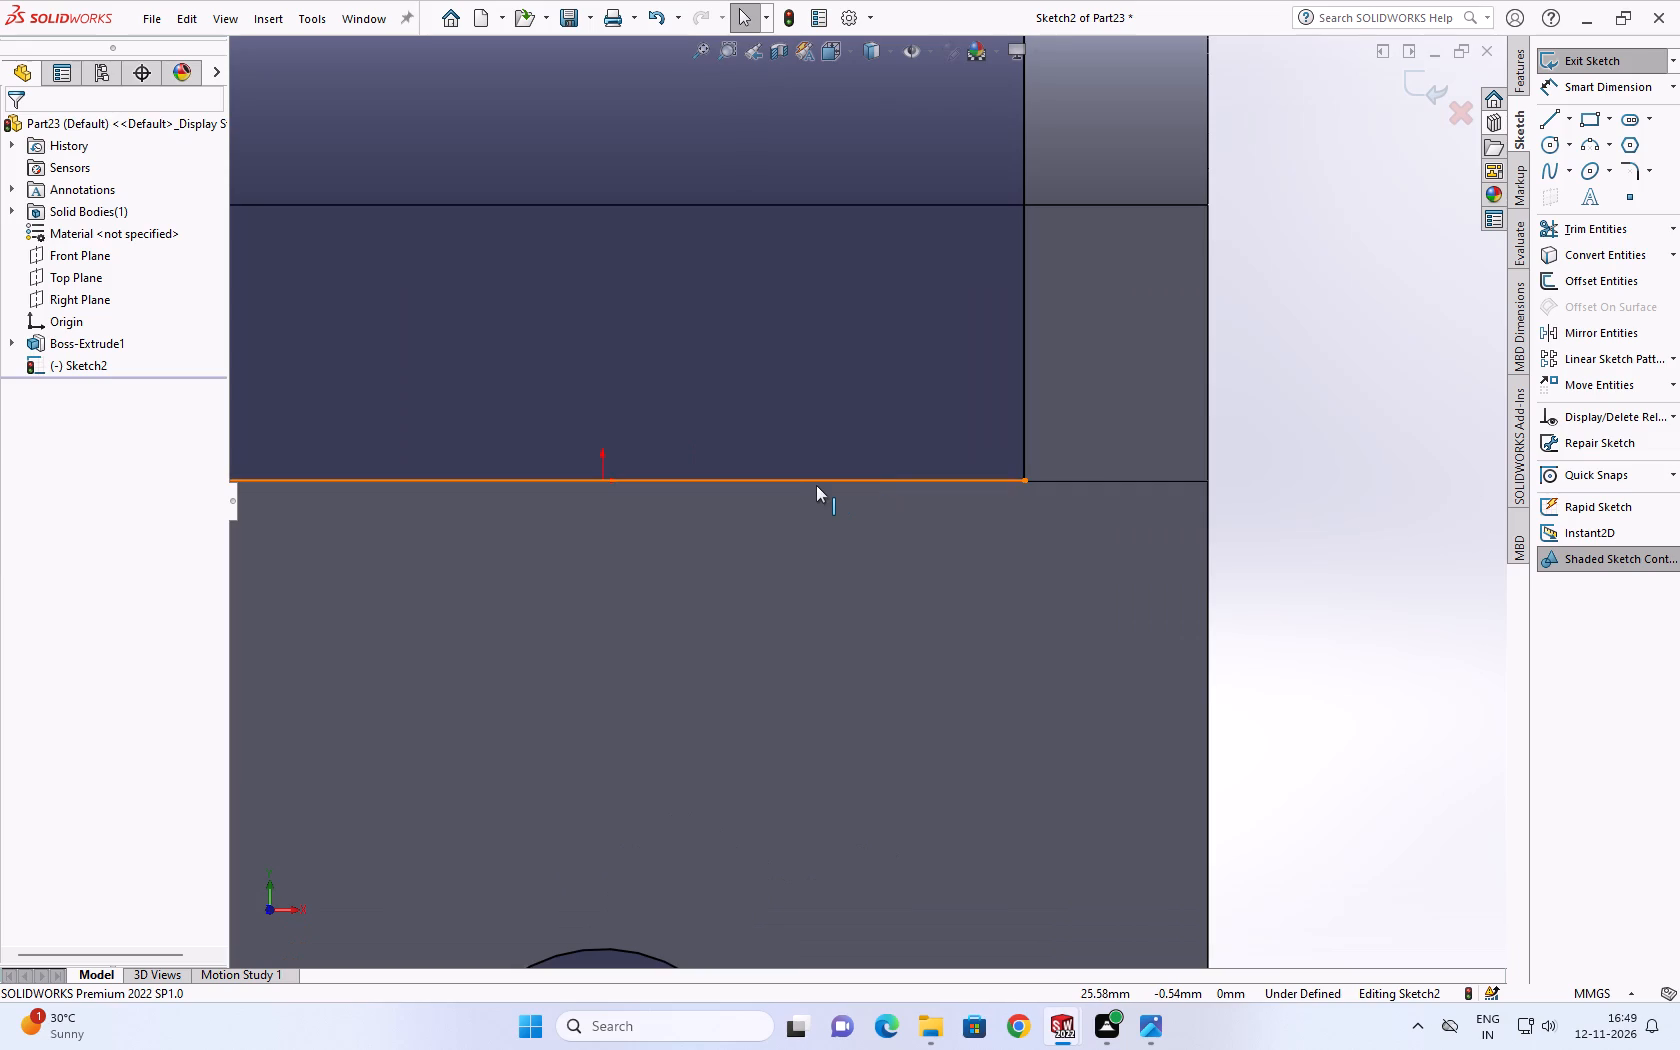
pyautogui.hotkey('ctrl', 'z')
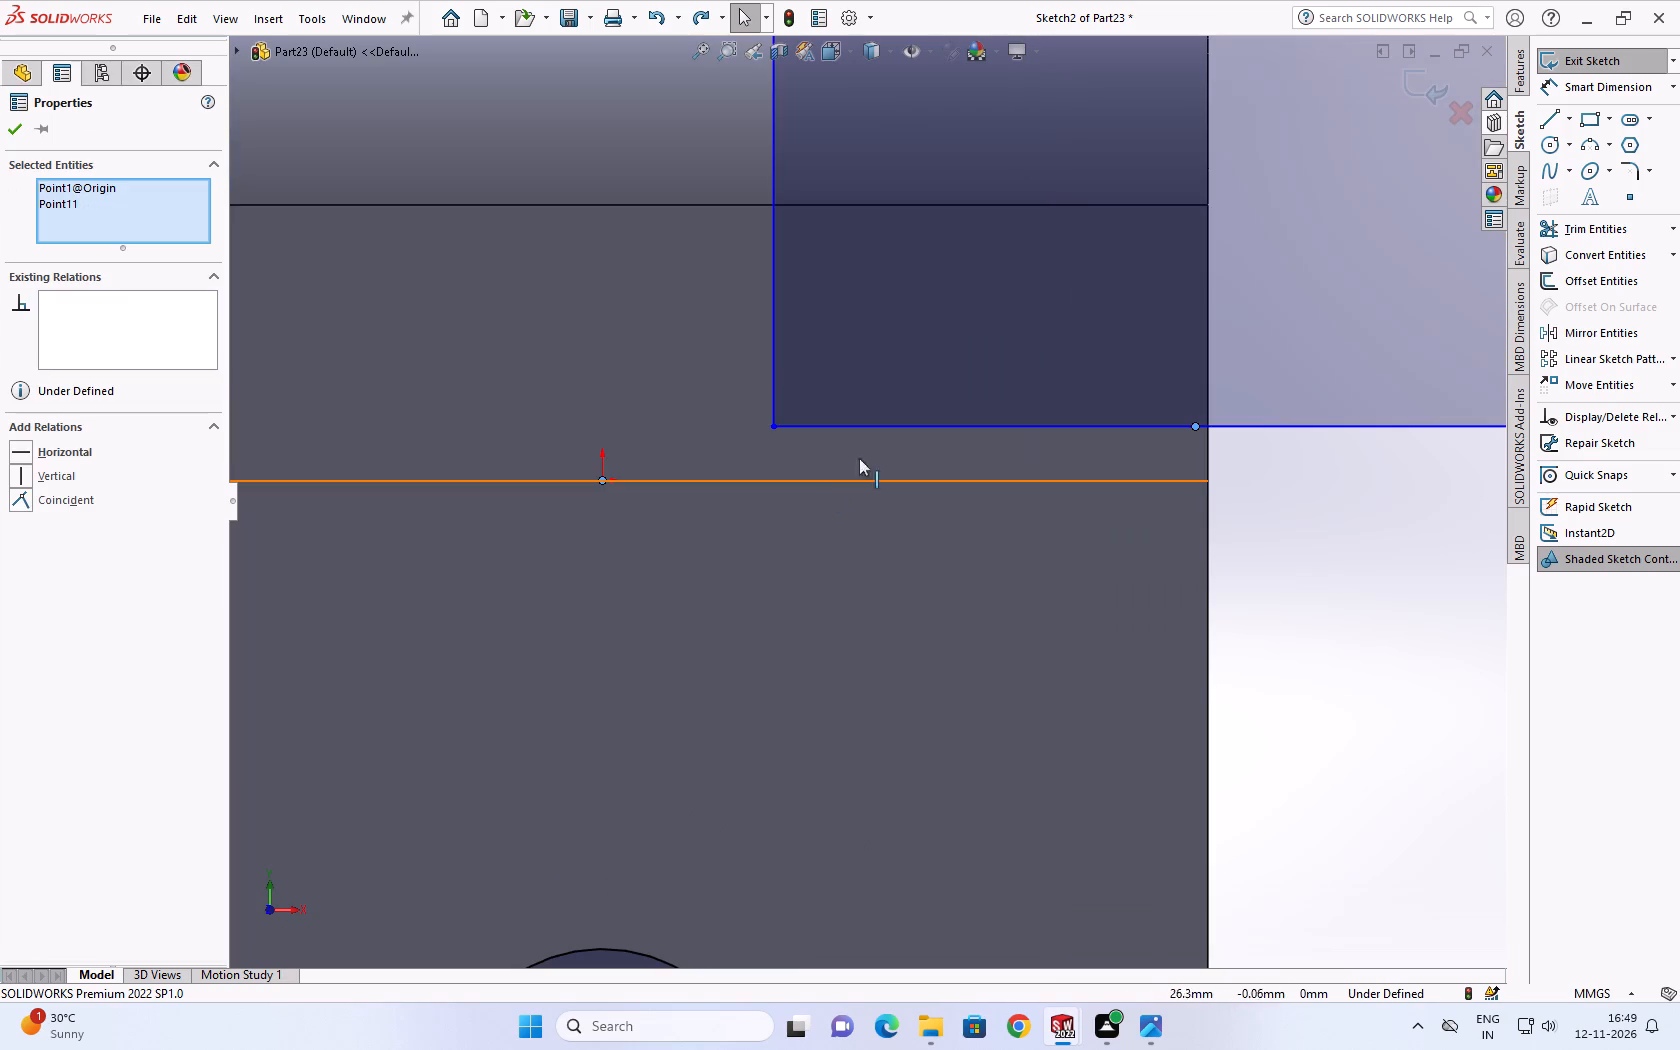
# Dimension the rectangle's bottom edge 12 mm above the horizontal model edge that passes through the origin.
pyautogui.click(962, 427)
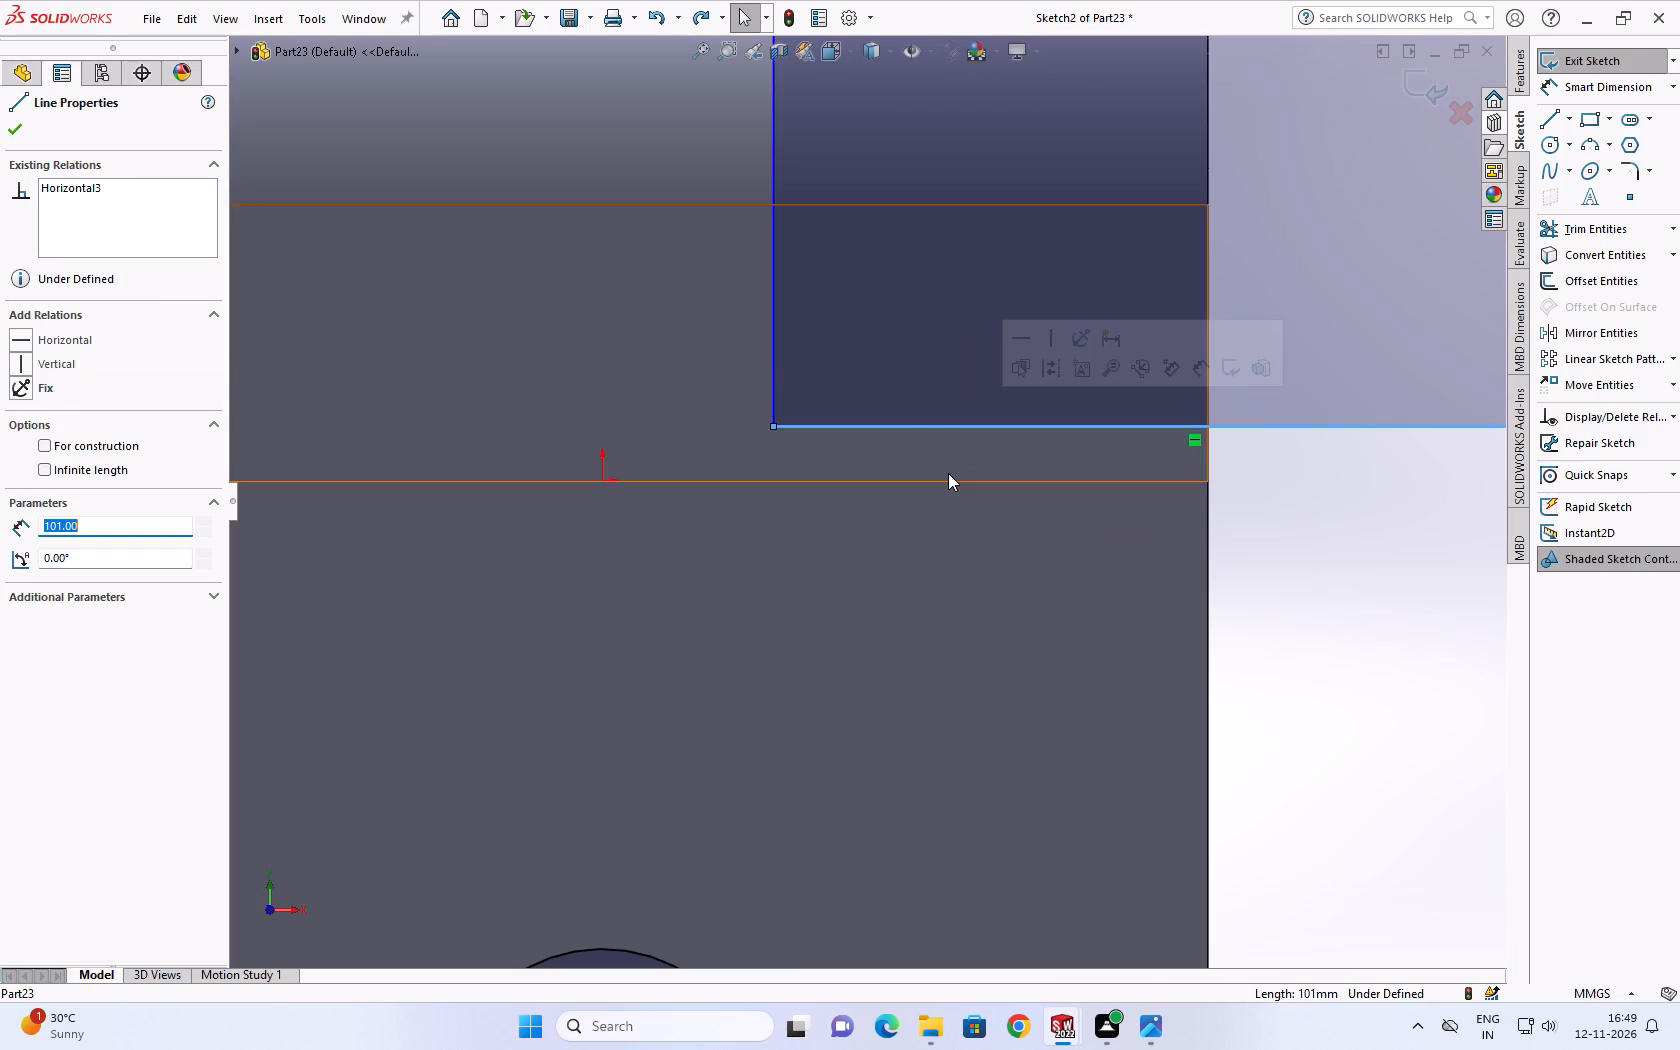
pyautogui.click(1585, 87)
pyautogui.click(986, 427)
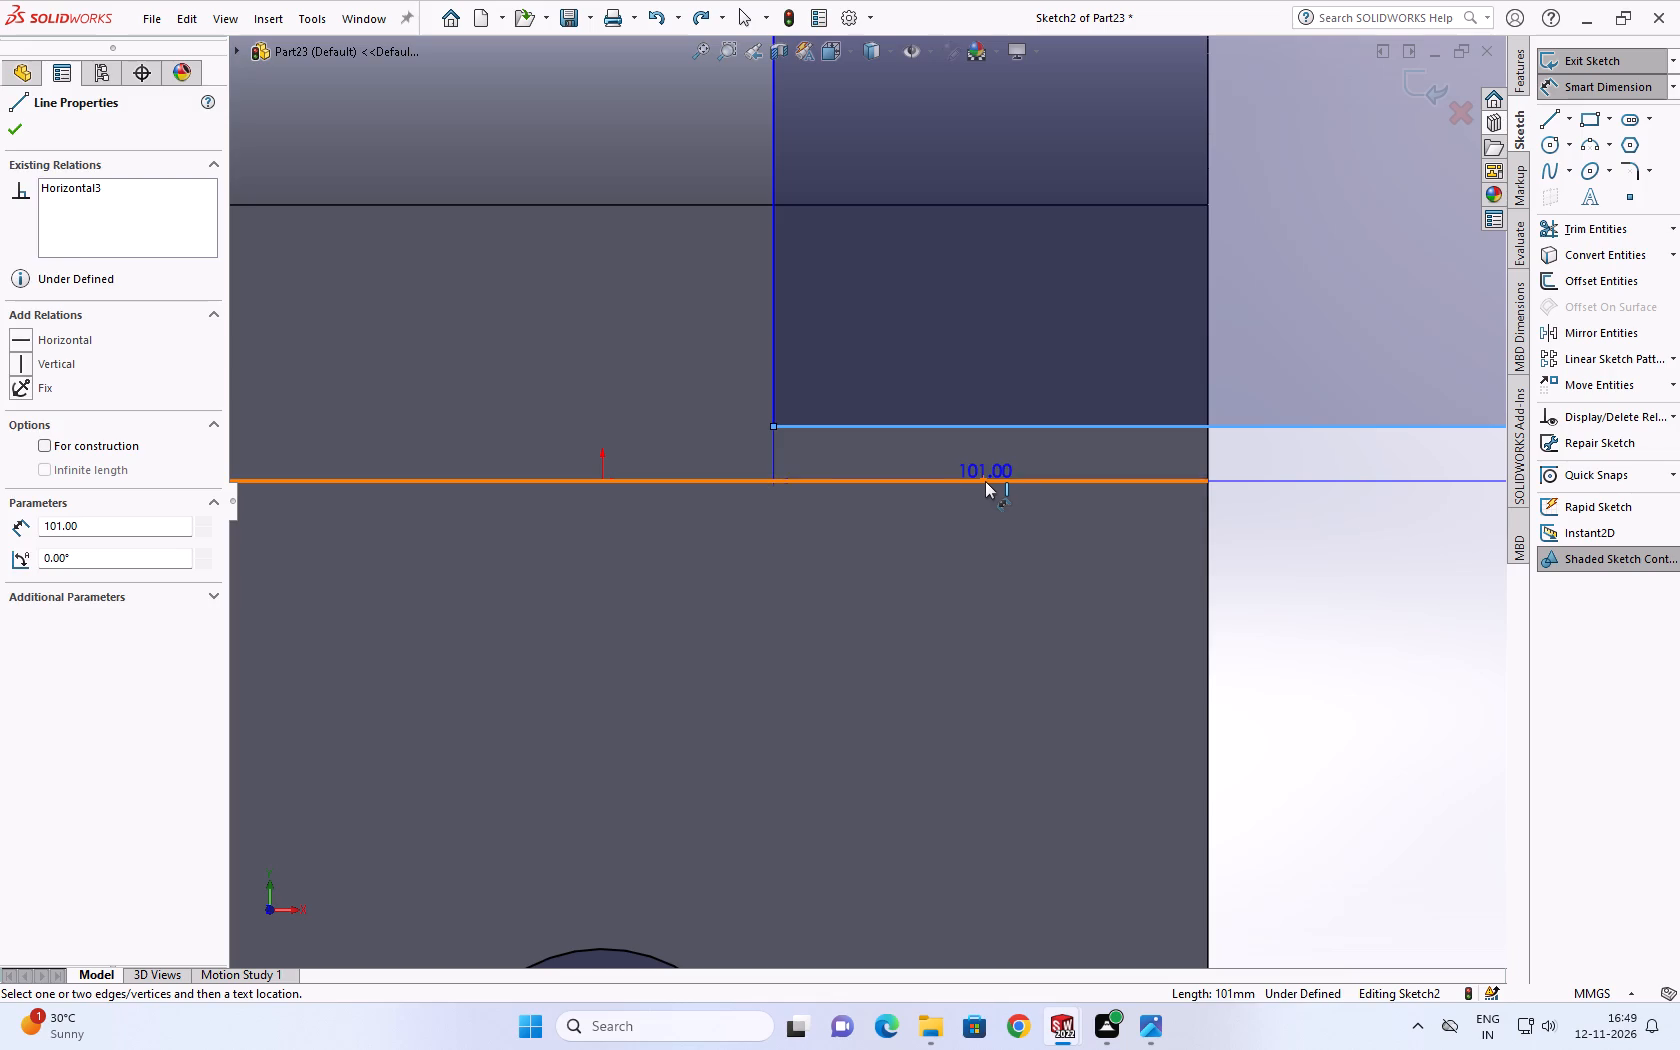
pyautogui.click(985, 481)
pyautogui.click(1330, 518)
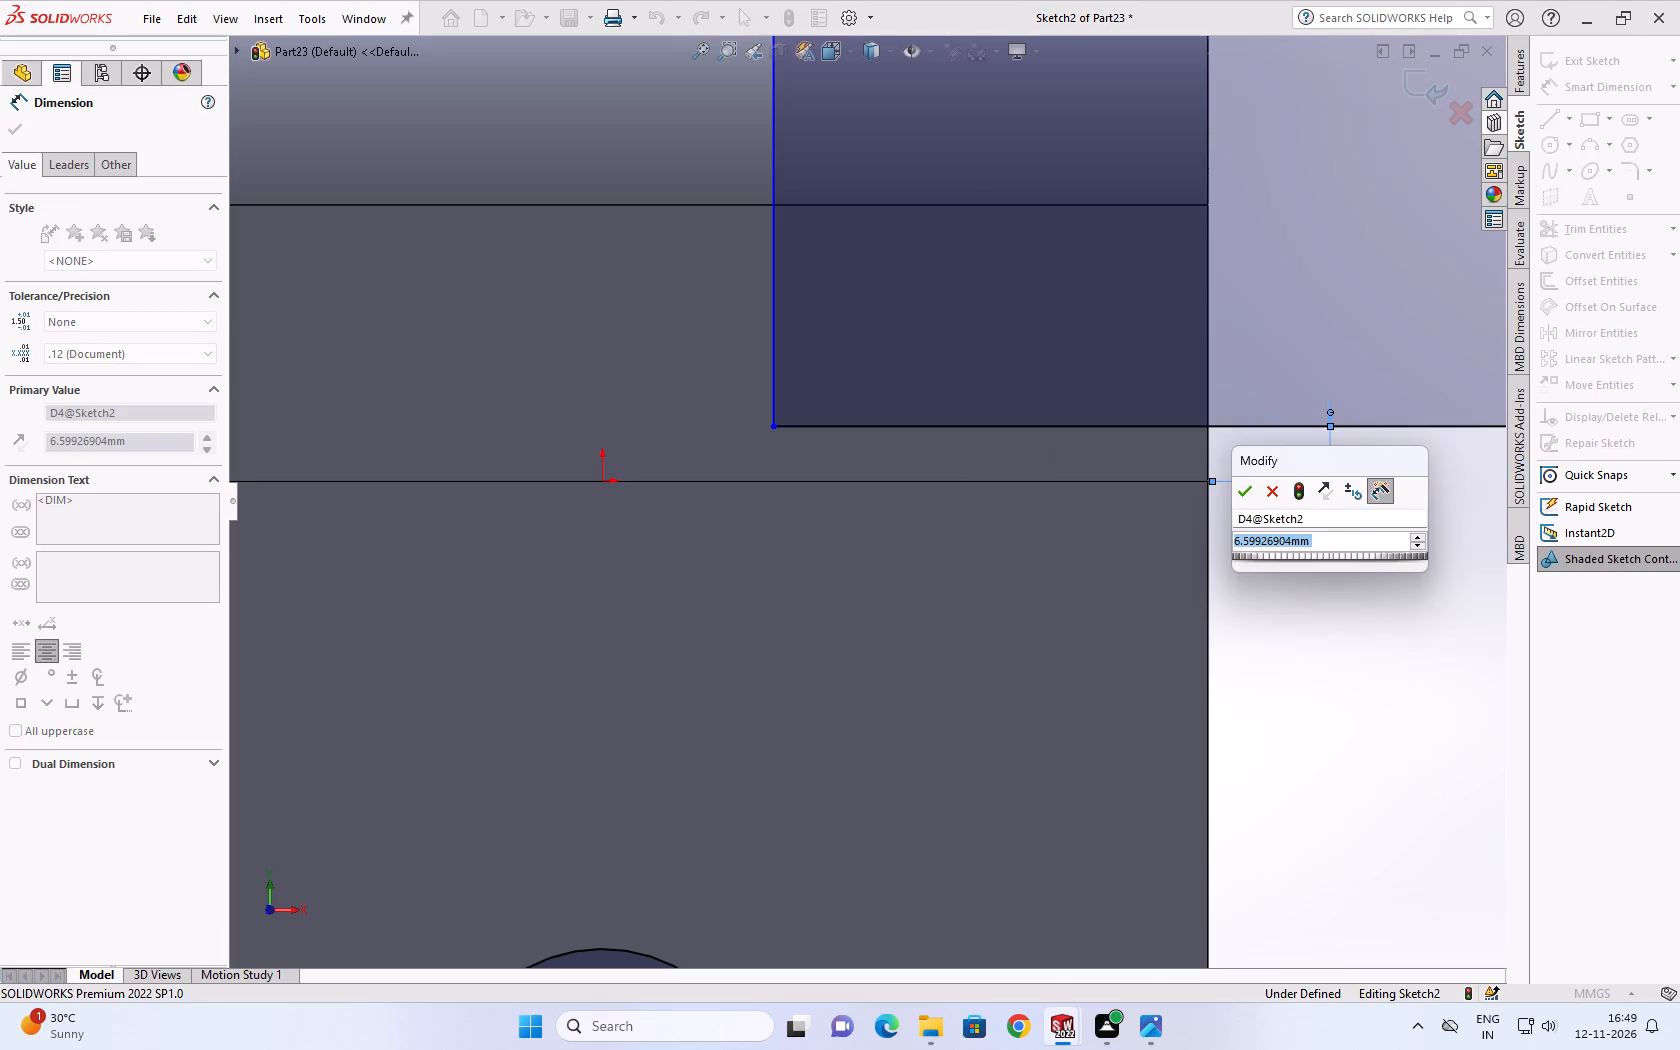
pyautogui.write('12')
pyautogui.press('Return')
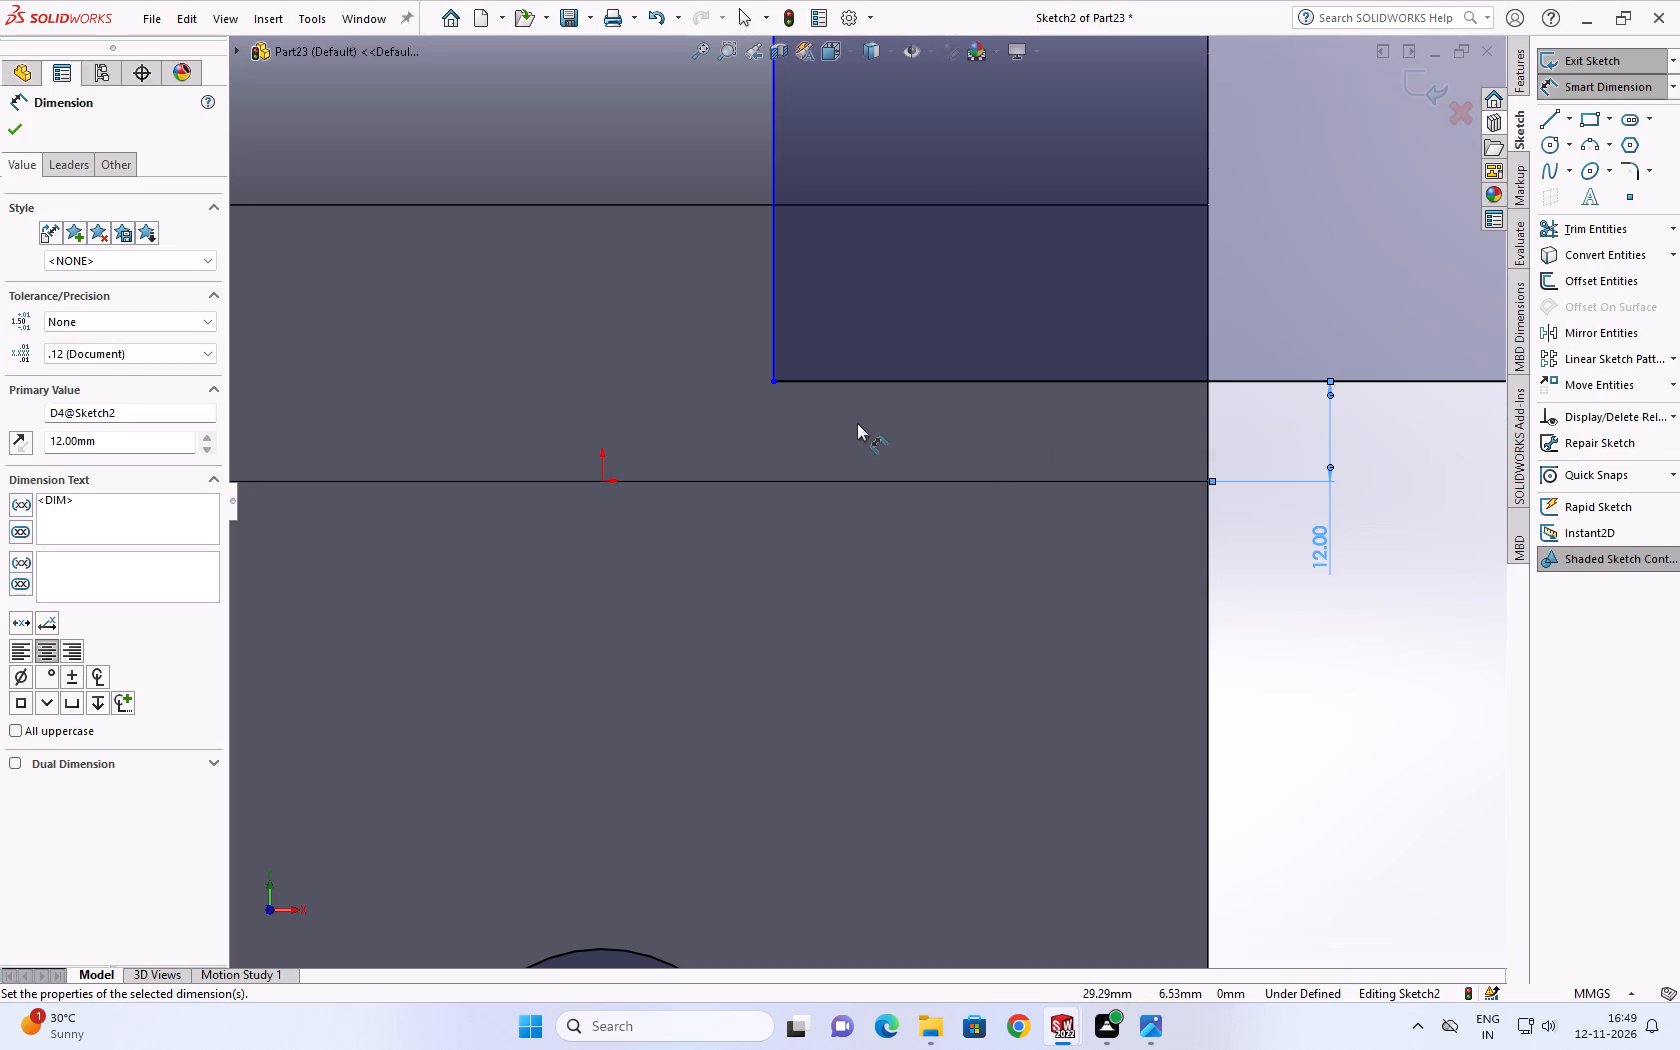
pyautogui.press('Escape')
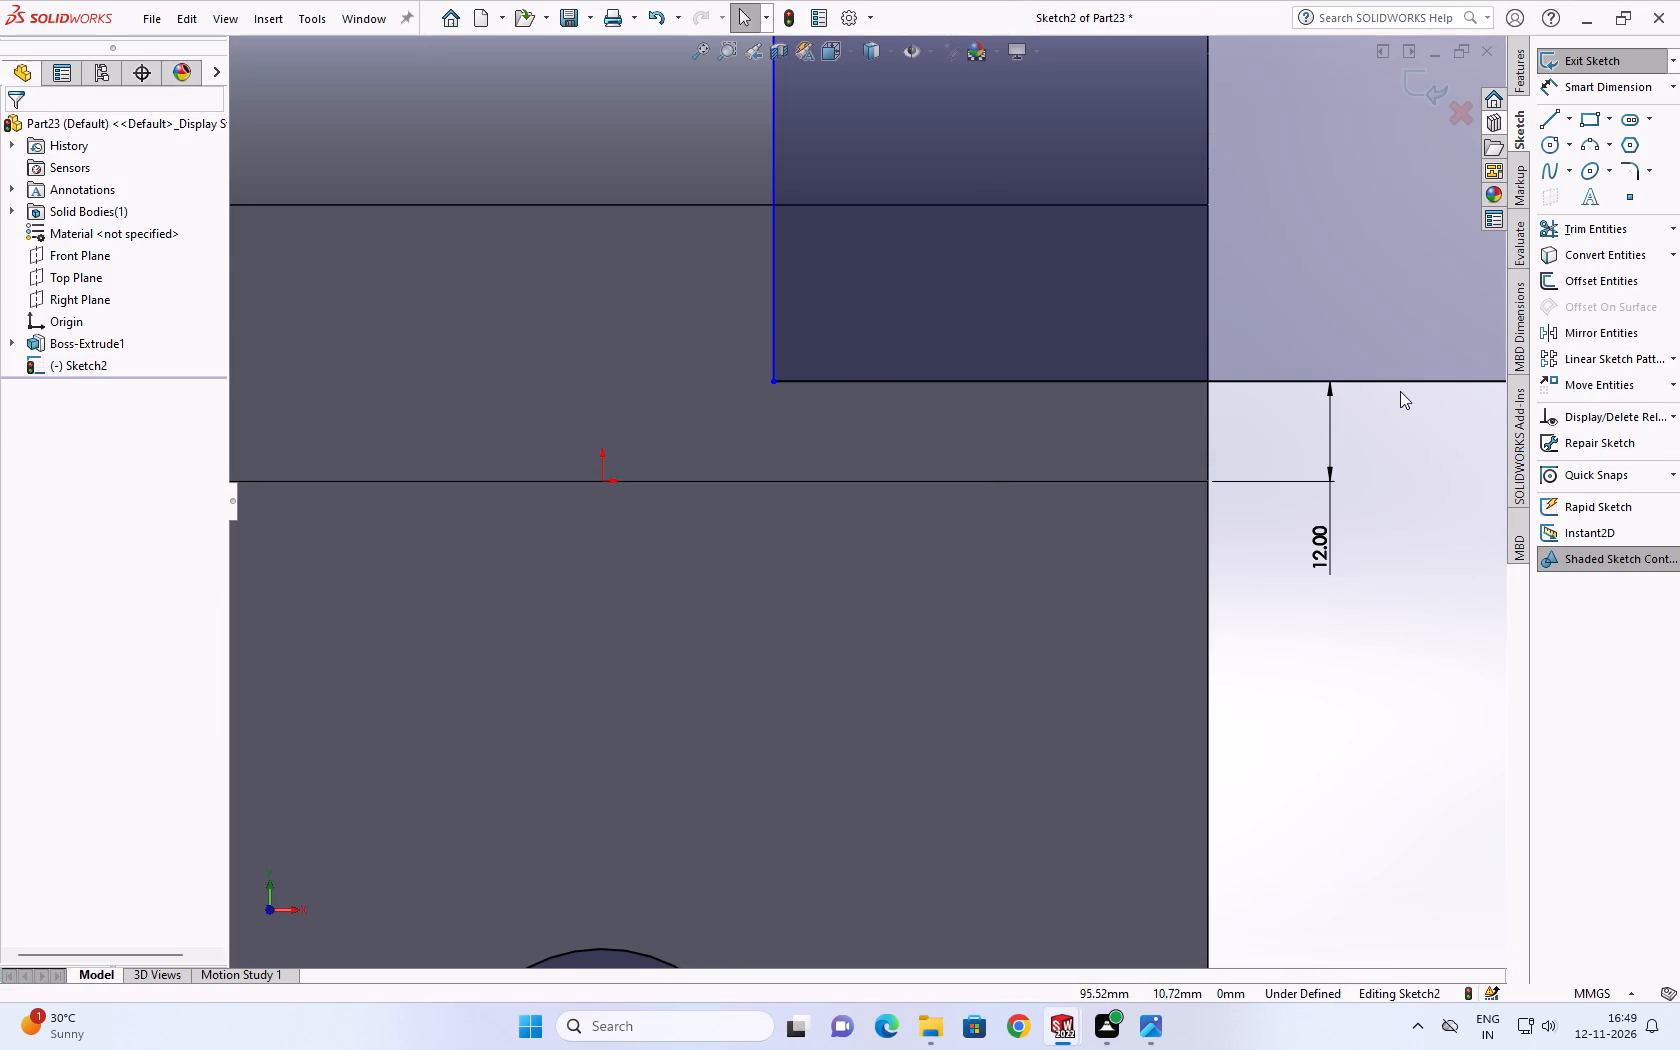
# Add a vertical relation between the midpoint of the rectangle's bottom edge and the origin.
pyautogui.scroll(3, 1400, 391)
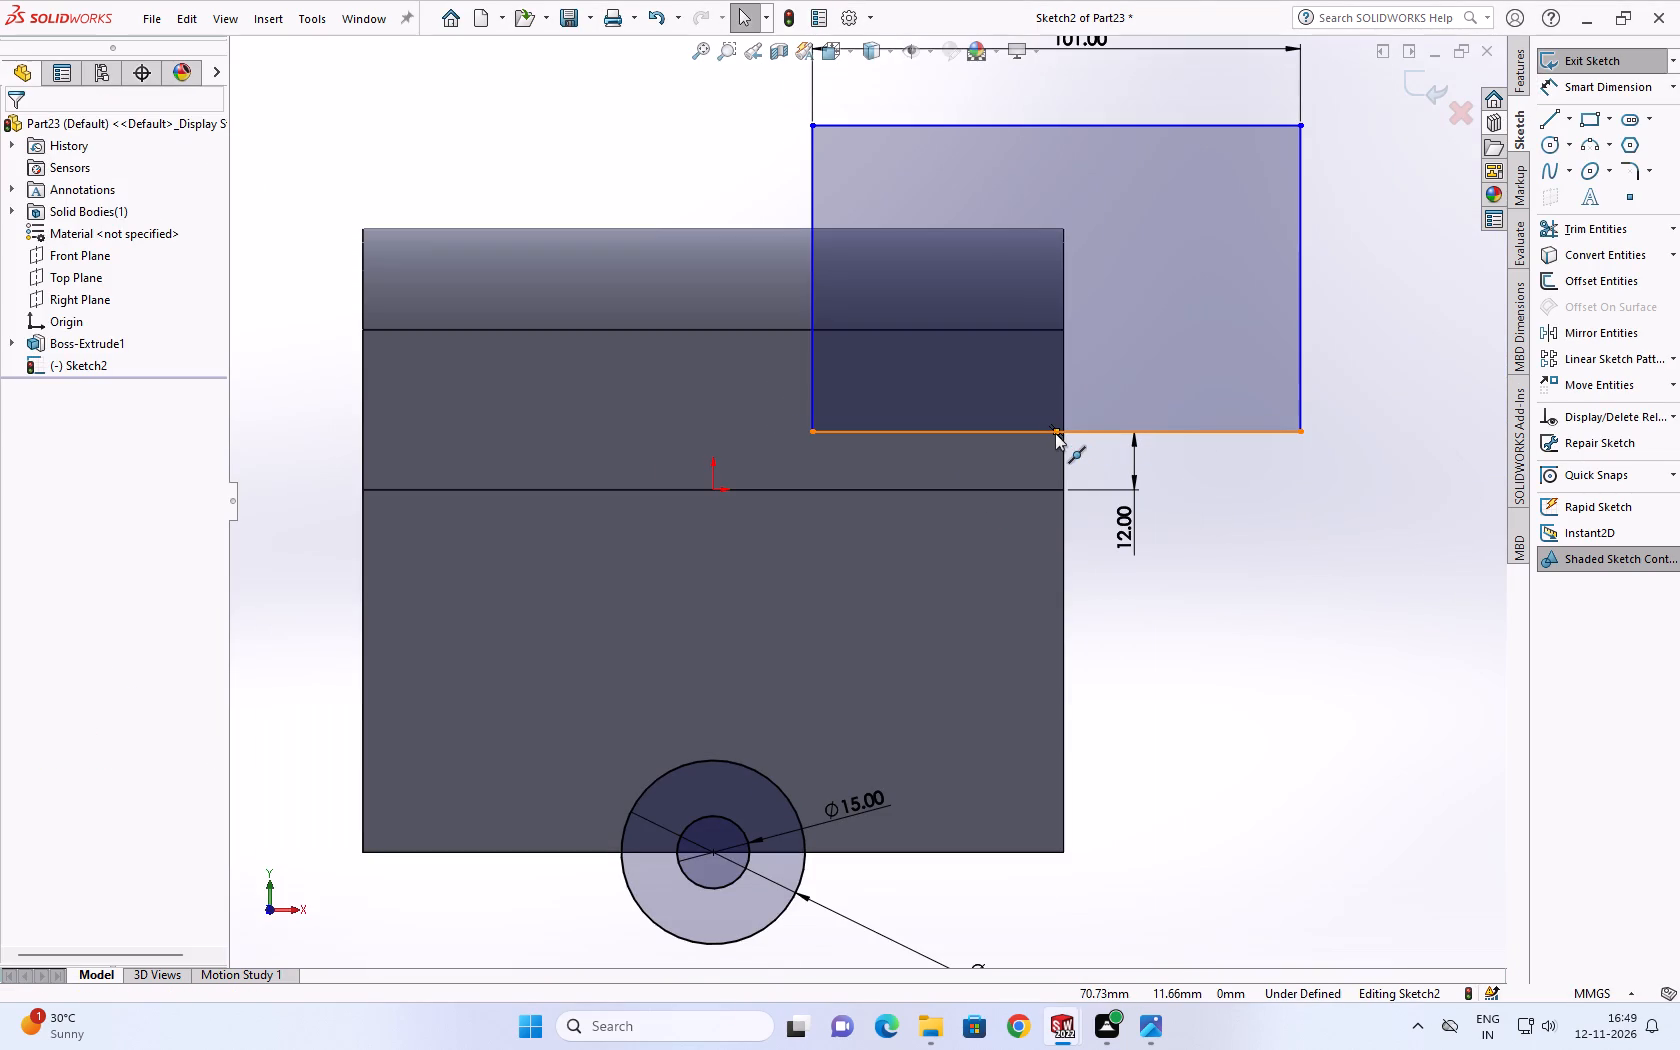
pyautogui.click(1055, 433)
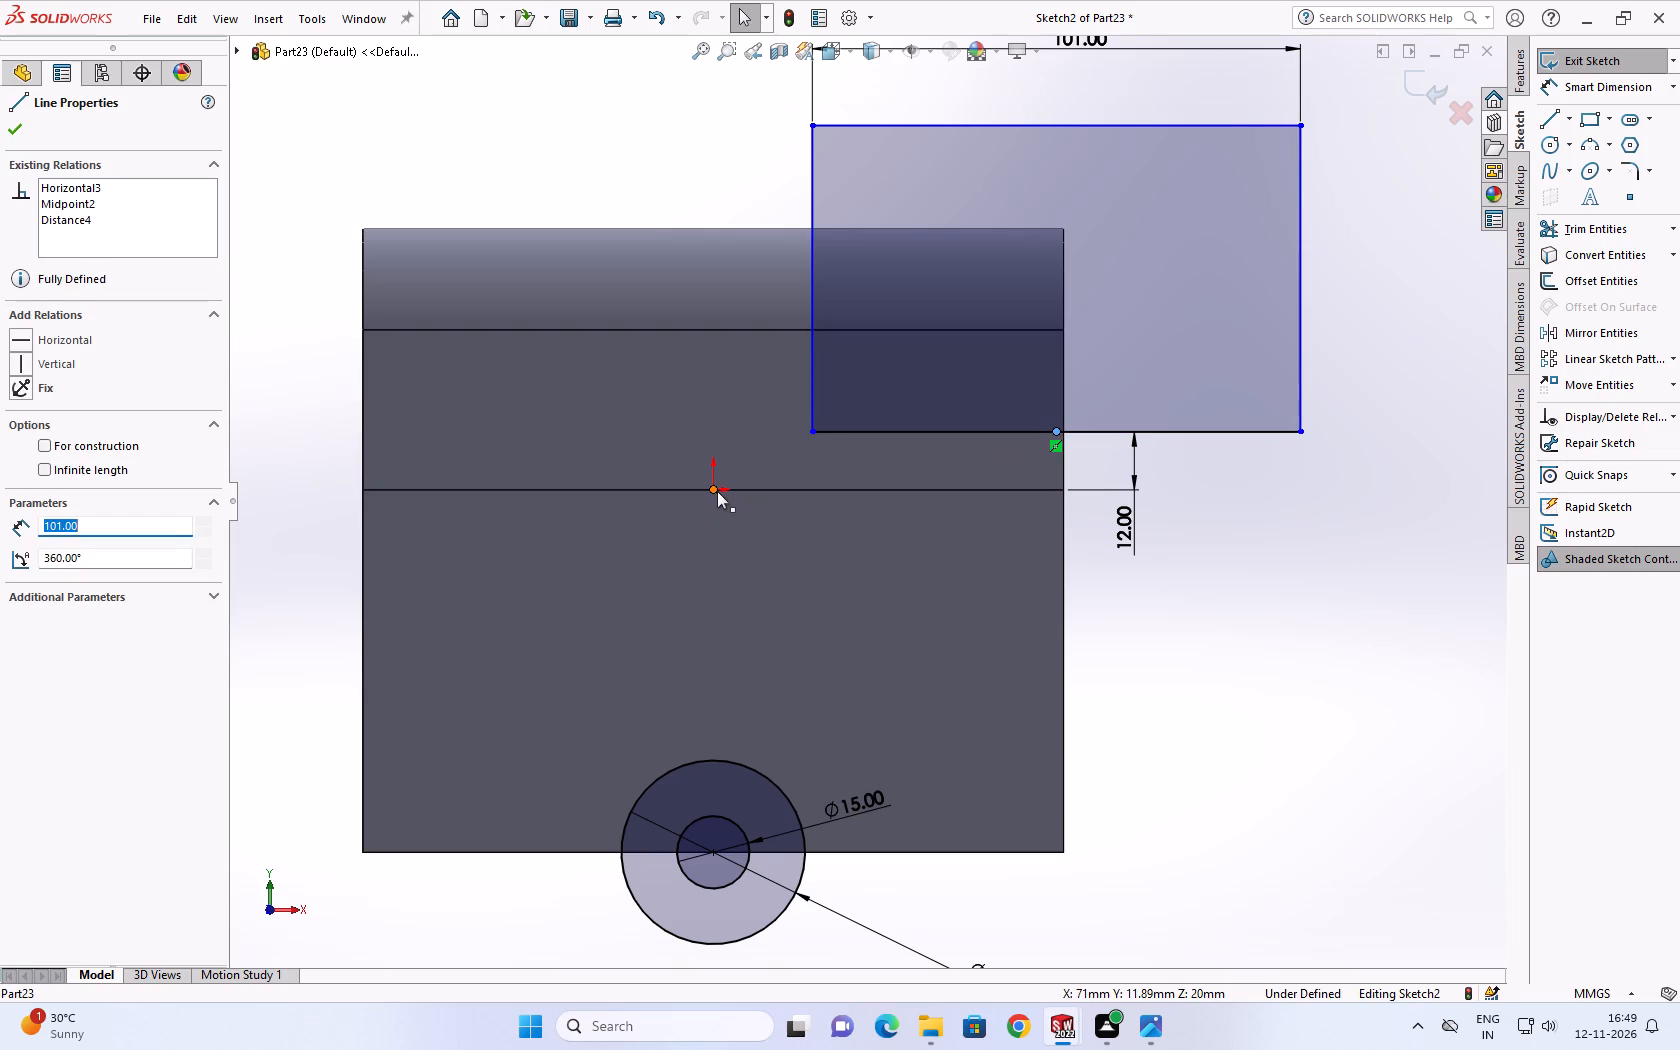
pyautogui.keyDown('ctrl'); pyautogui.click(717, 491); pyautogui.keyUp('ctrl')
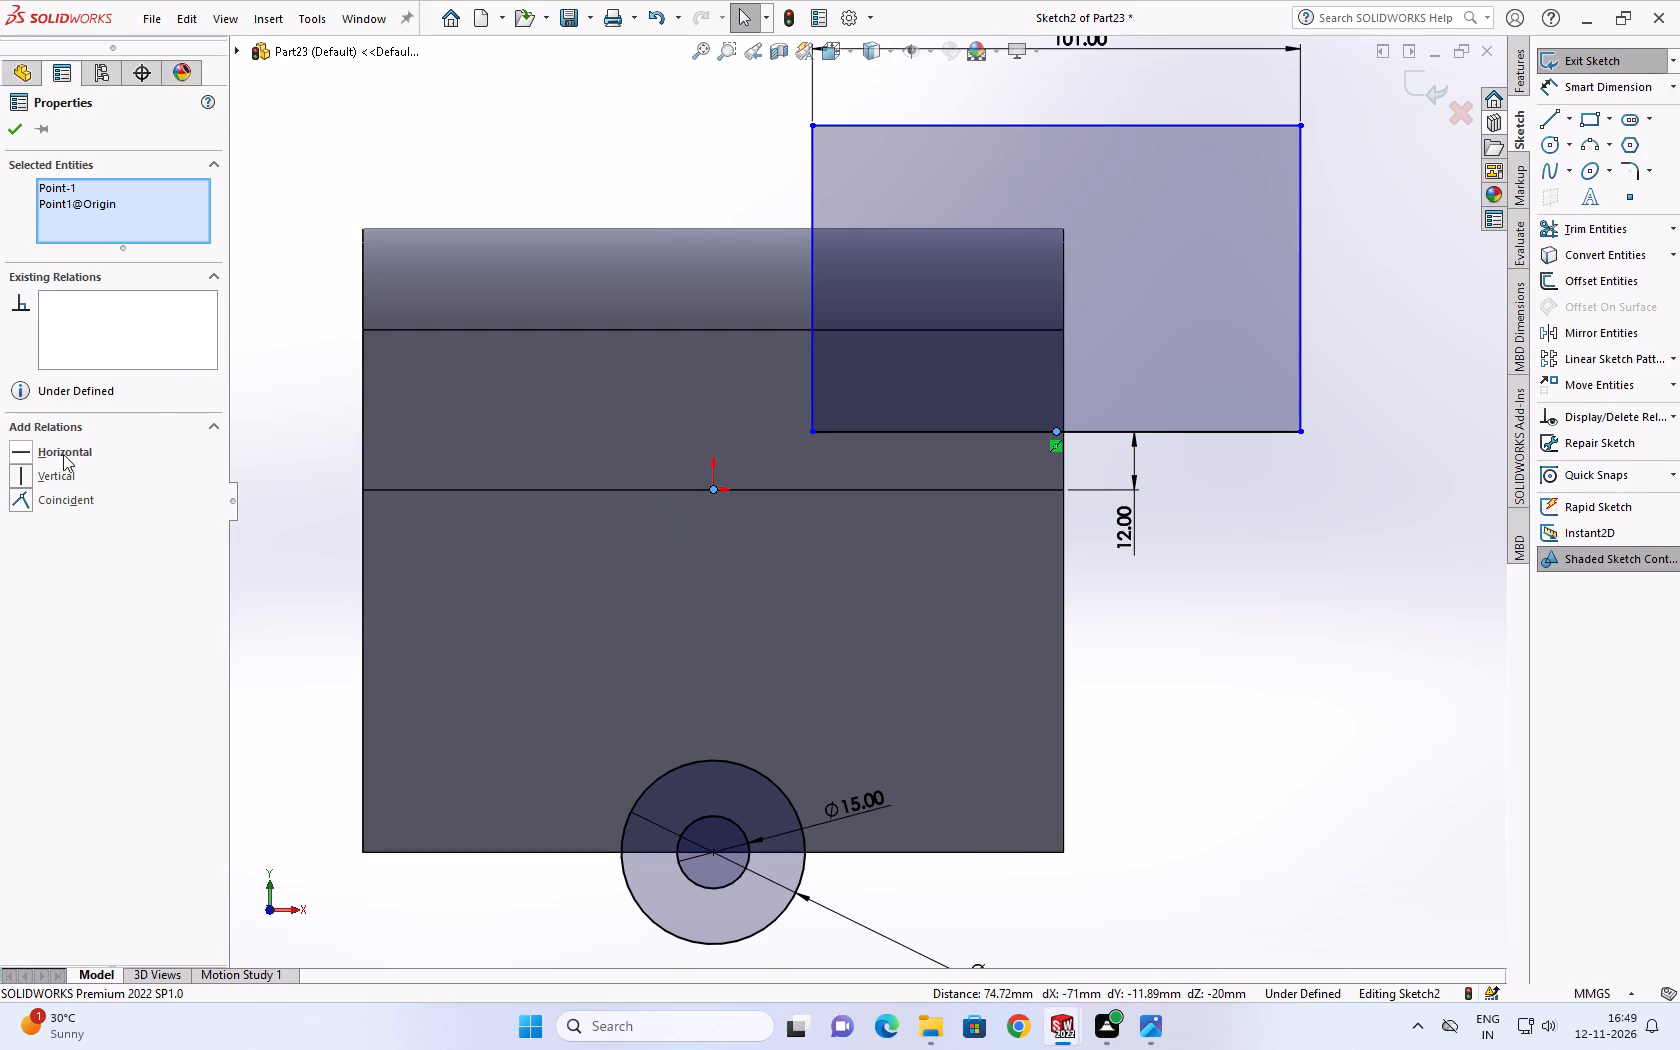
pyautogui.click(18, 474)
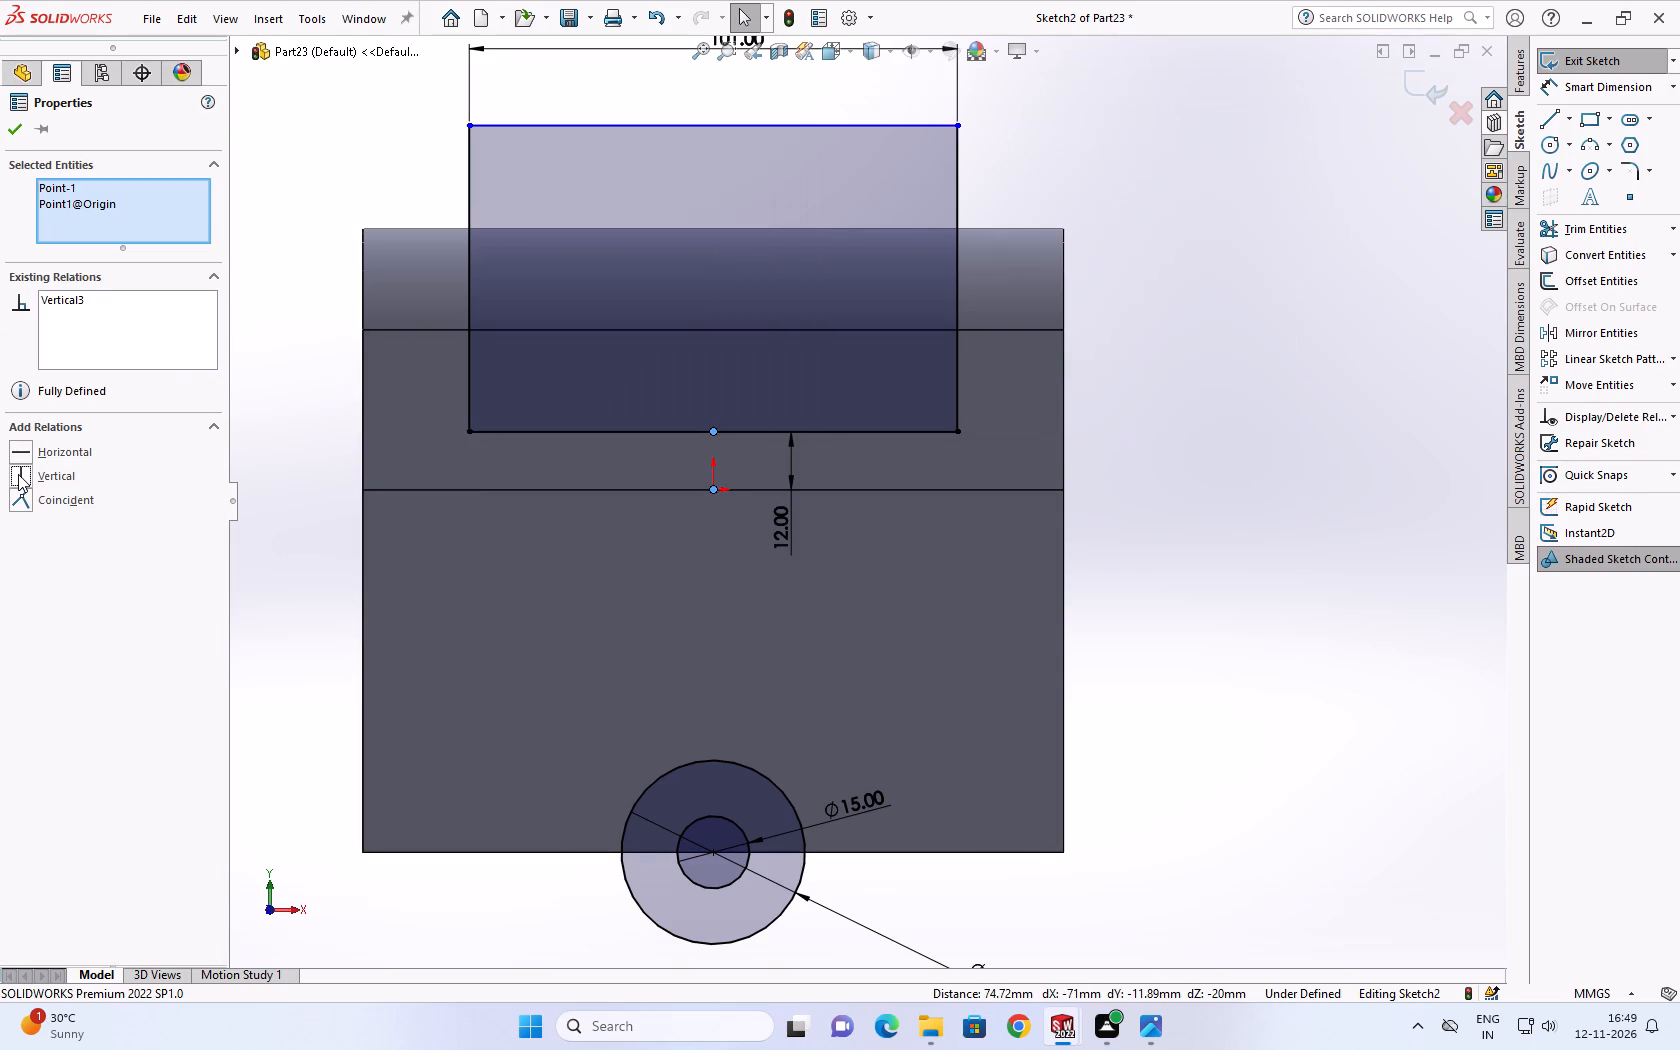
pyautogui.click(16, 138)
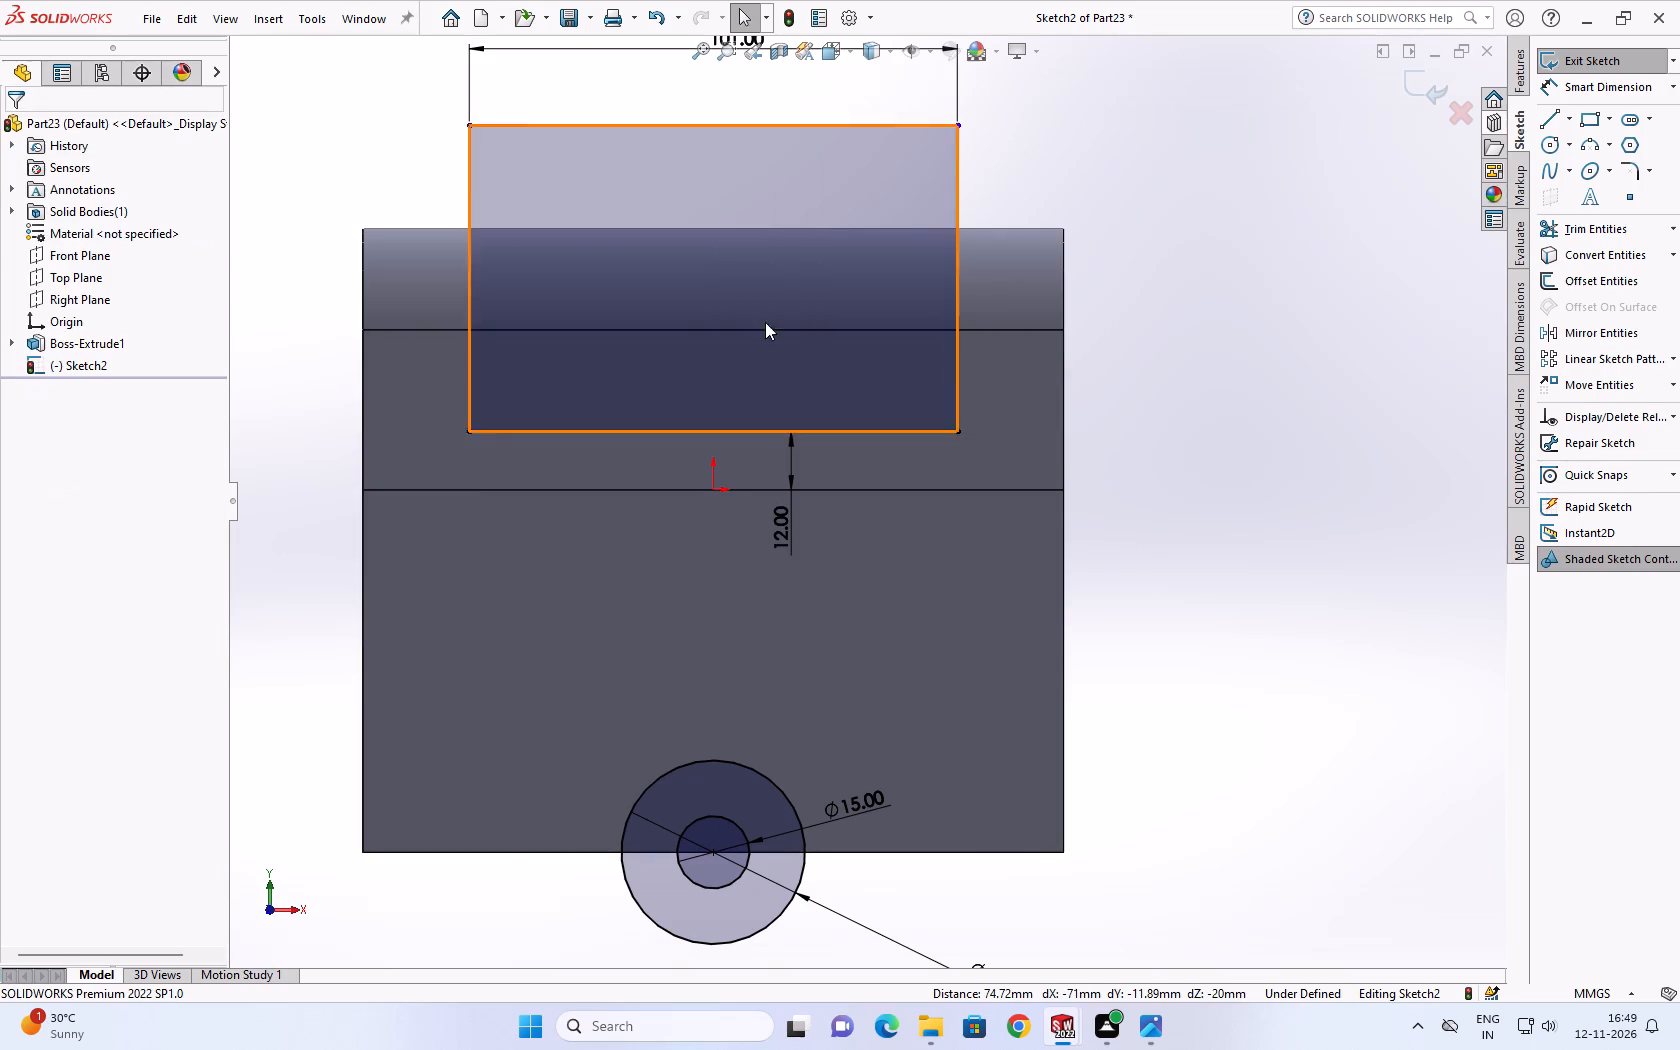
# Sketch two concentric circles of about 5.7 mm and 9.3 mm radius near the plate's left edge, below the origin.
pyautogui.scroll(3, 765, 322)
pyautogui.scroll(-2, 764, 424)
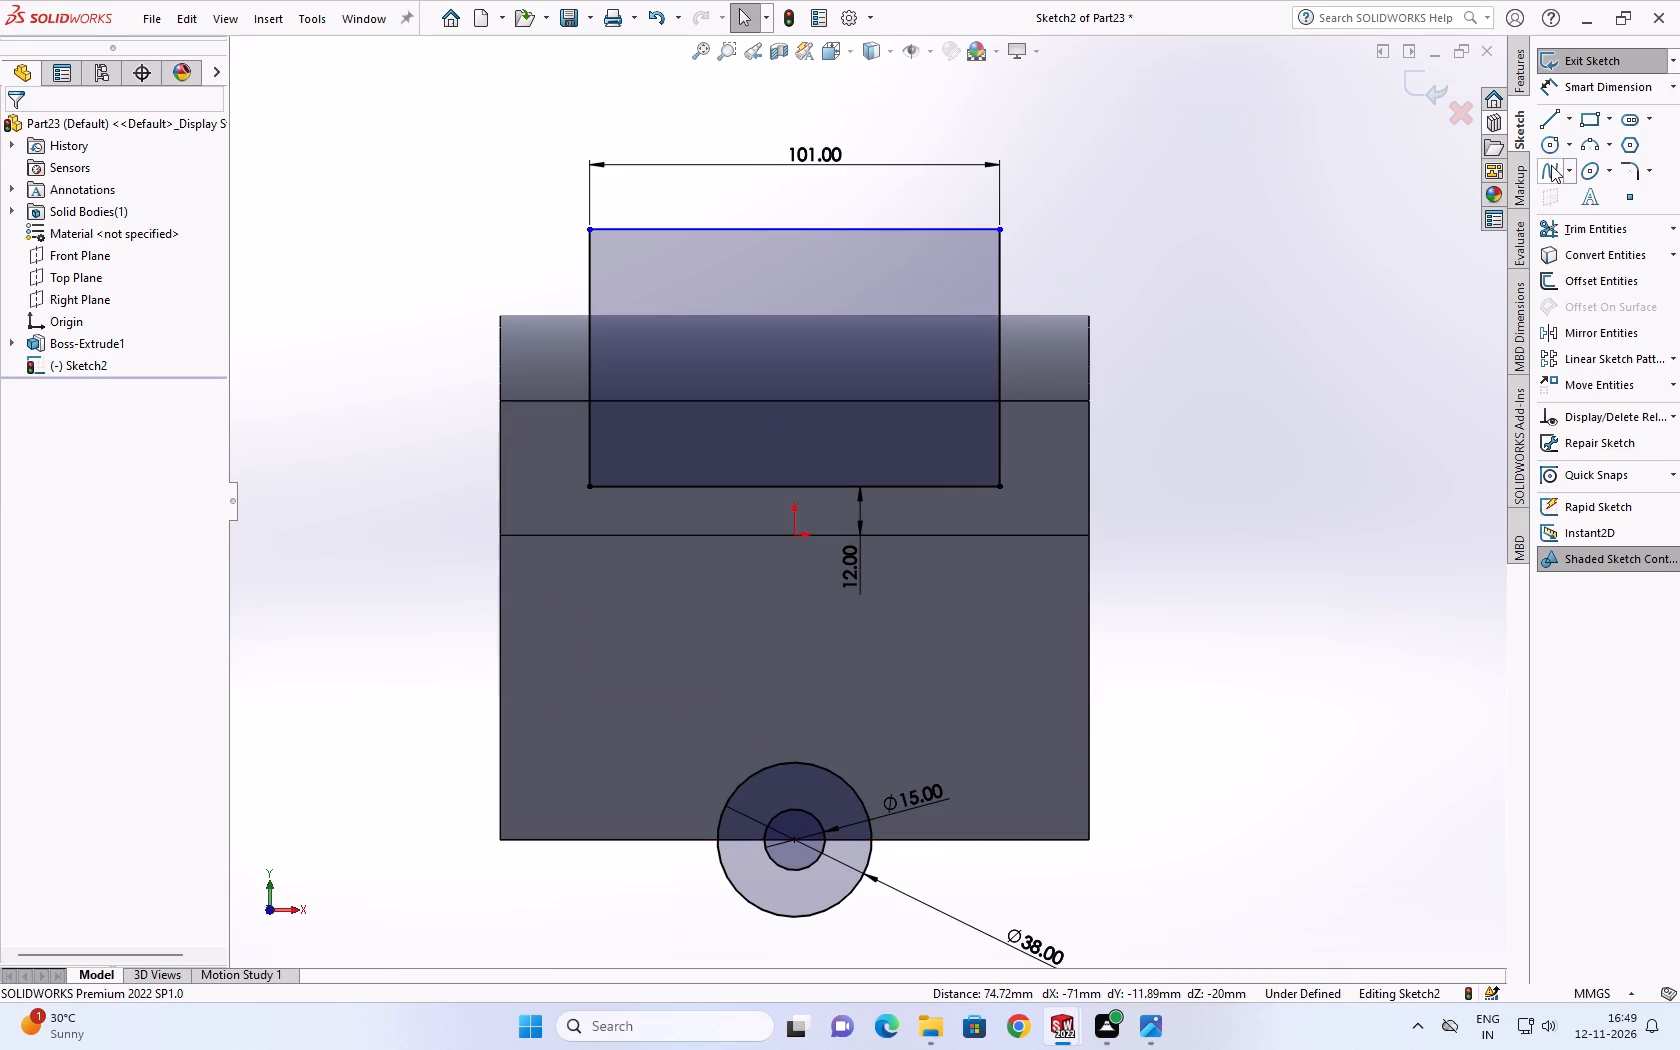
pyautogui.click(1549, 139)
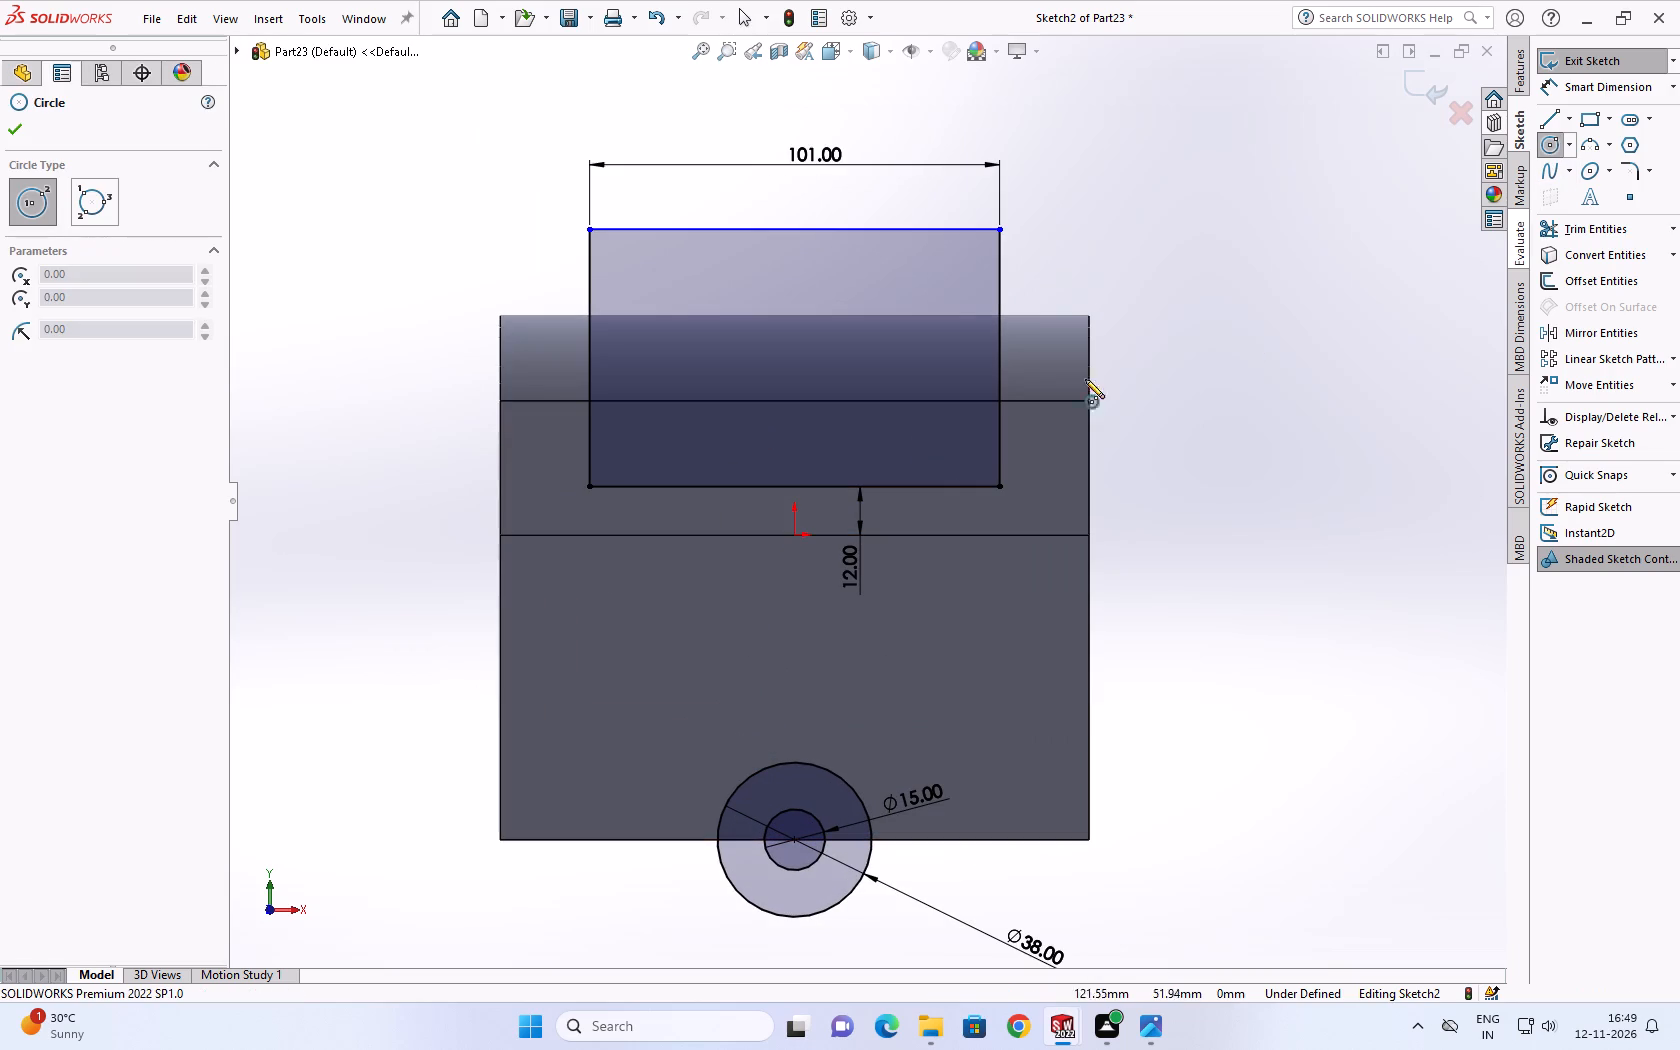
pyautogui.click(549, 692)
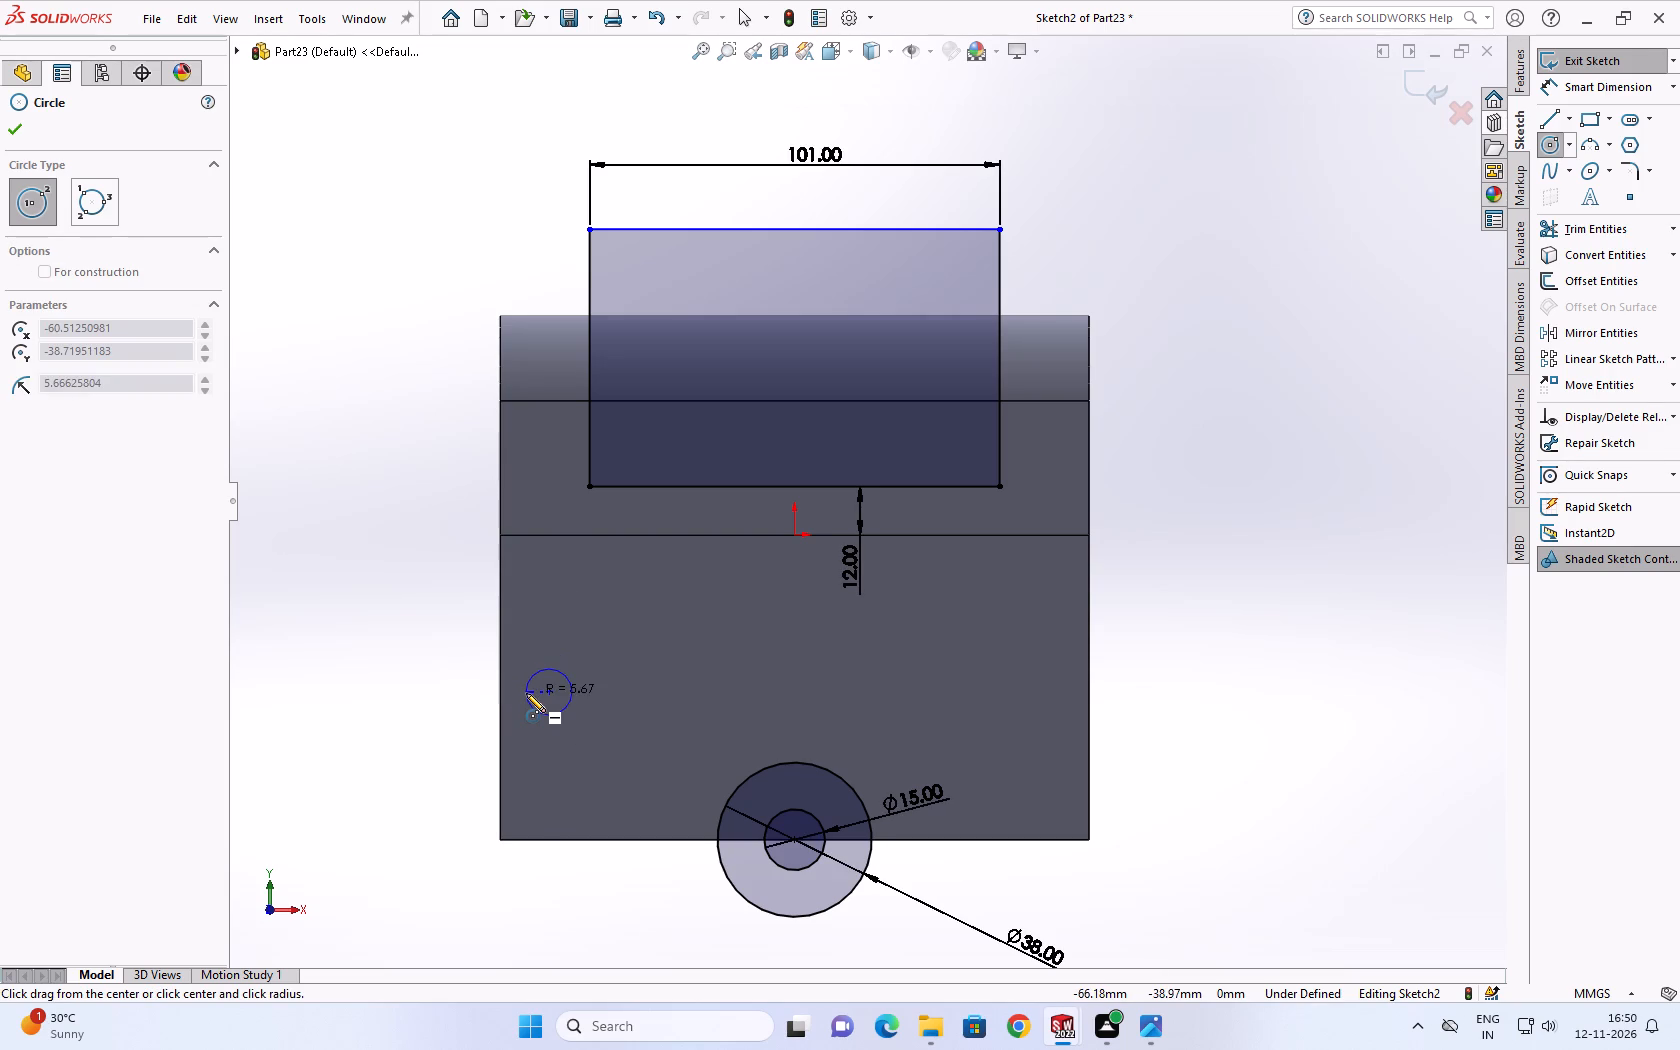
pyautogui.click(526, 693)
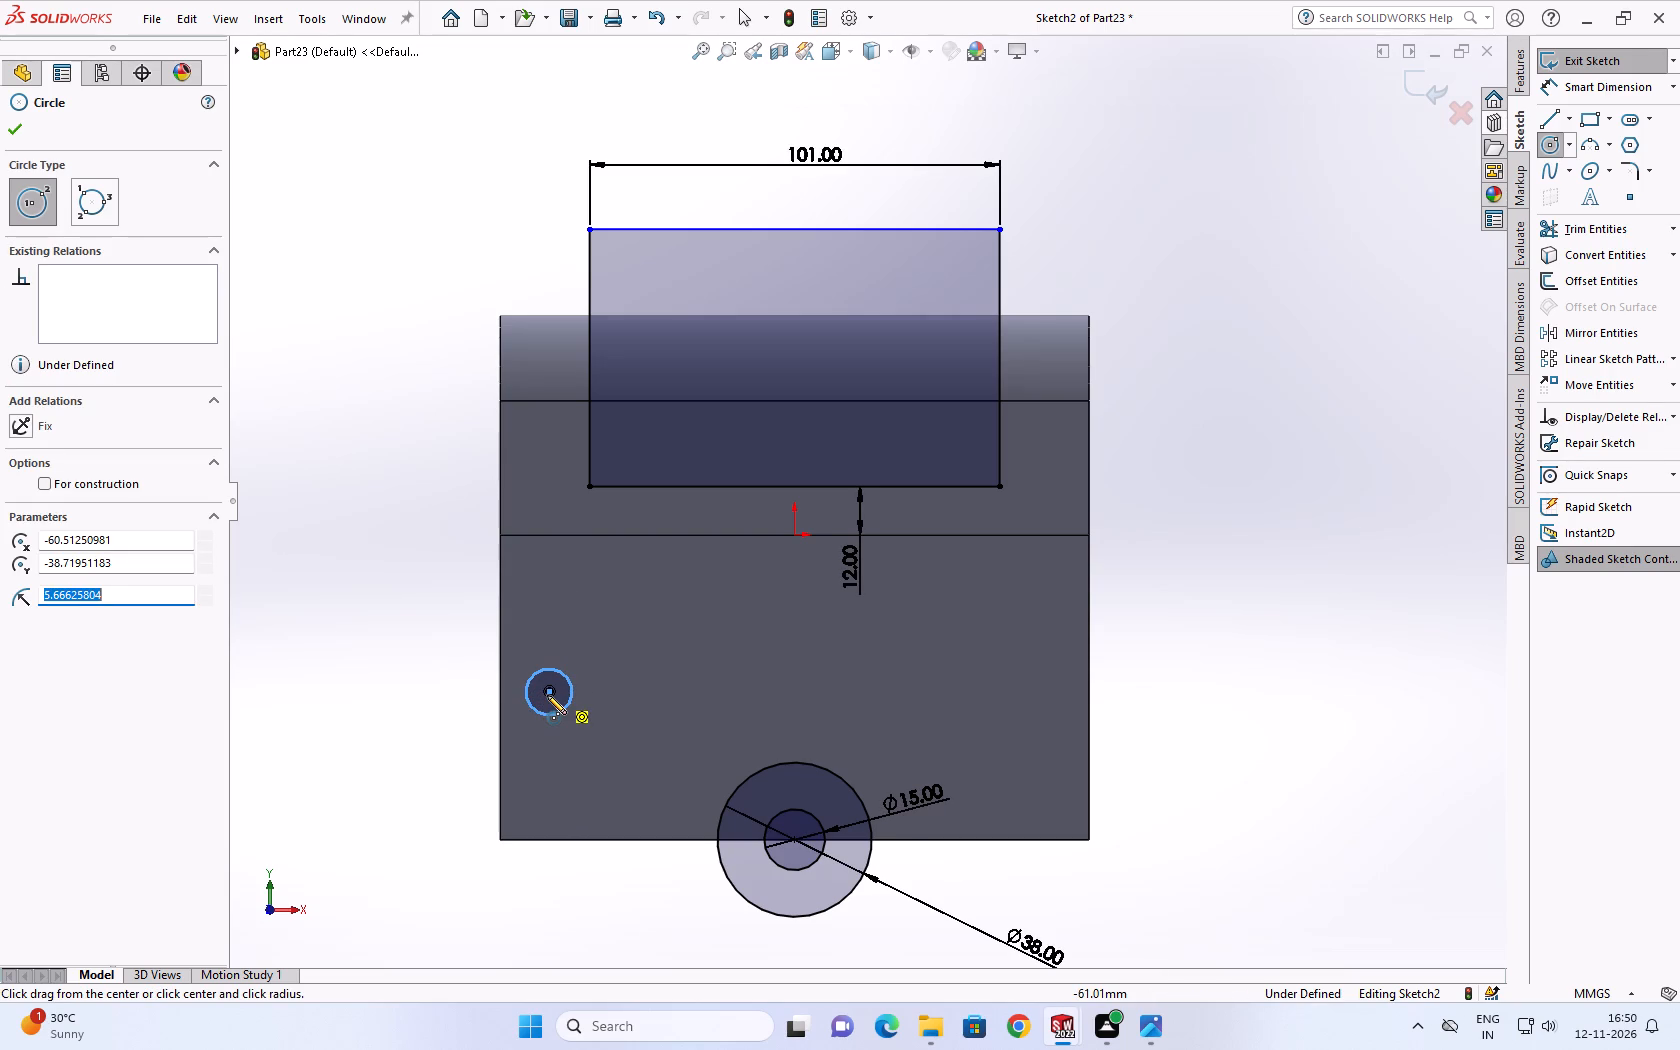
pyautogui.click(550, 692)
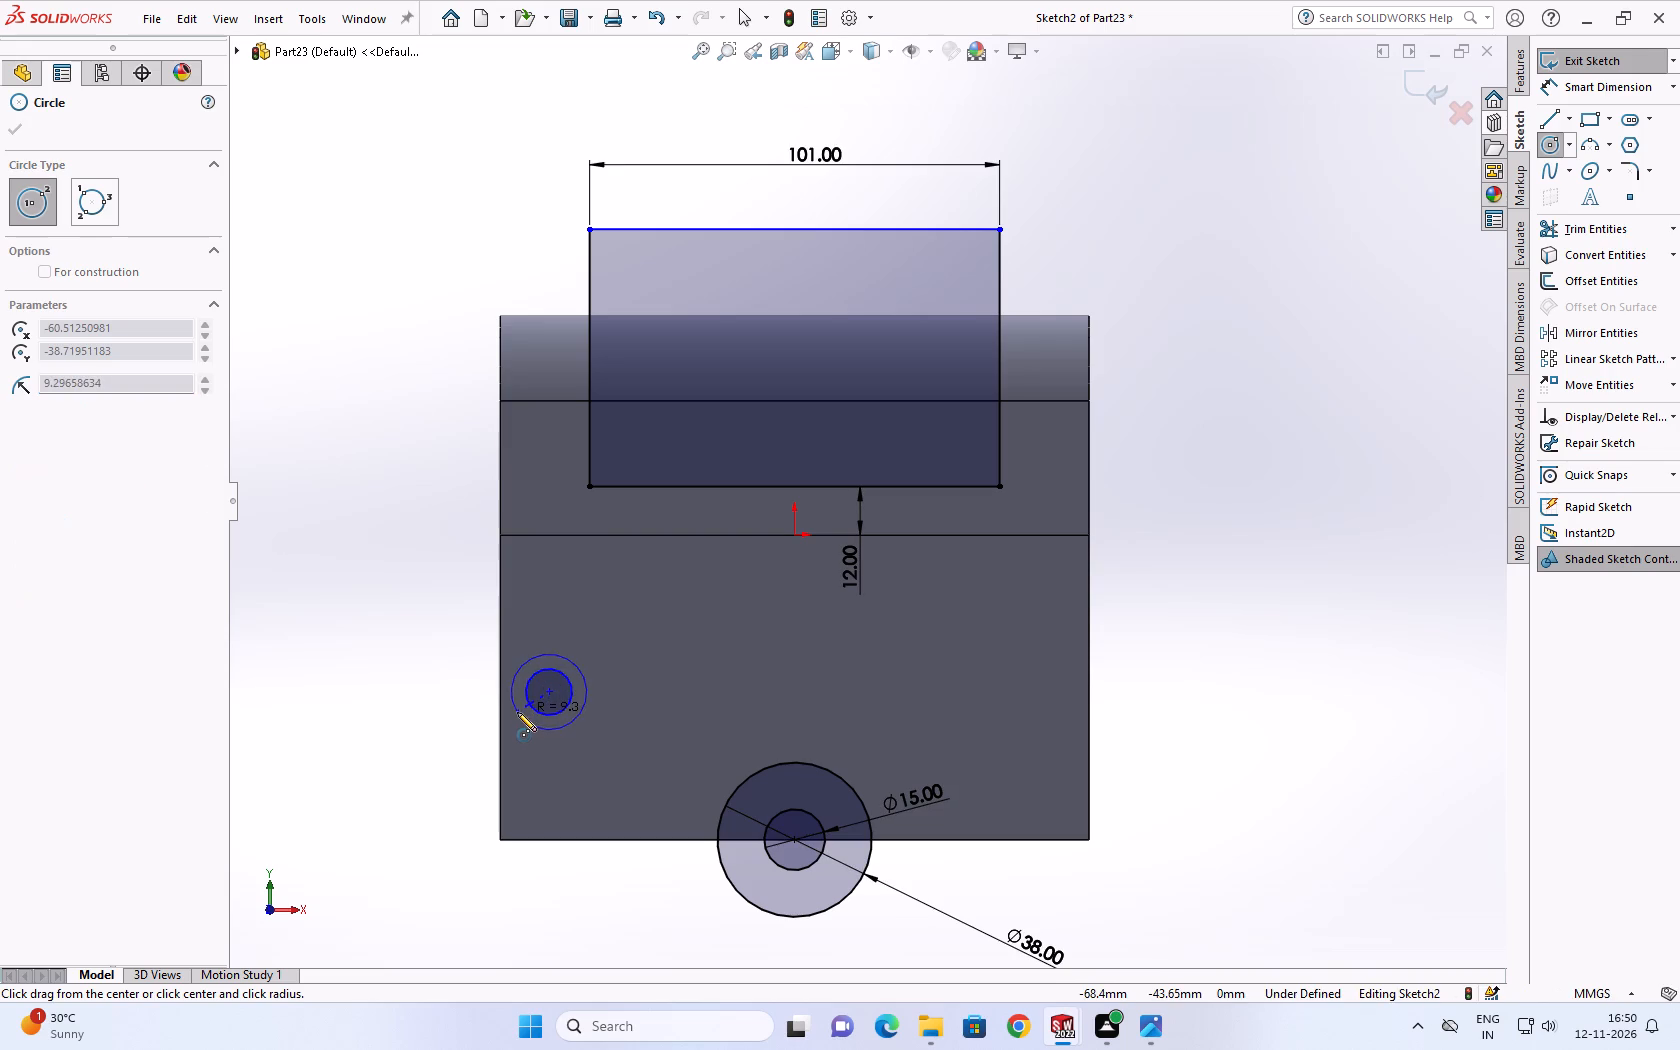
pyautogui.click(517, 712)
# Examine the front view of the reference drawing for the side hole's height, hole diameter and outer rounding size.
pyautogui.click(1565, 89)
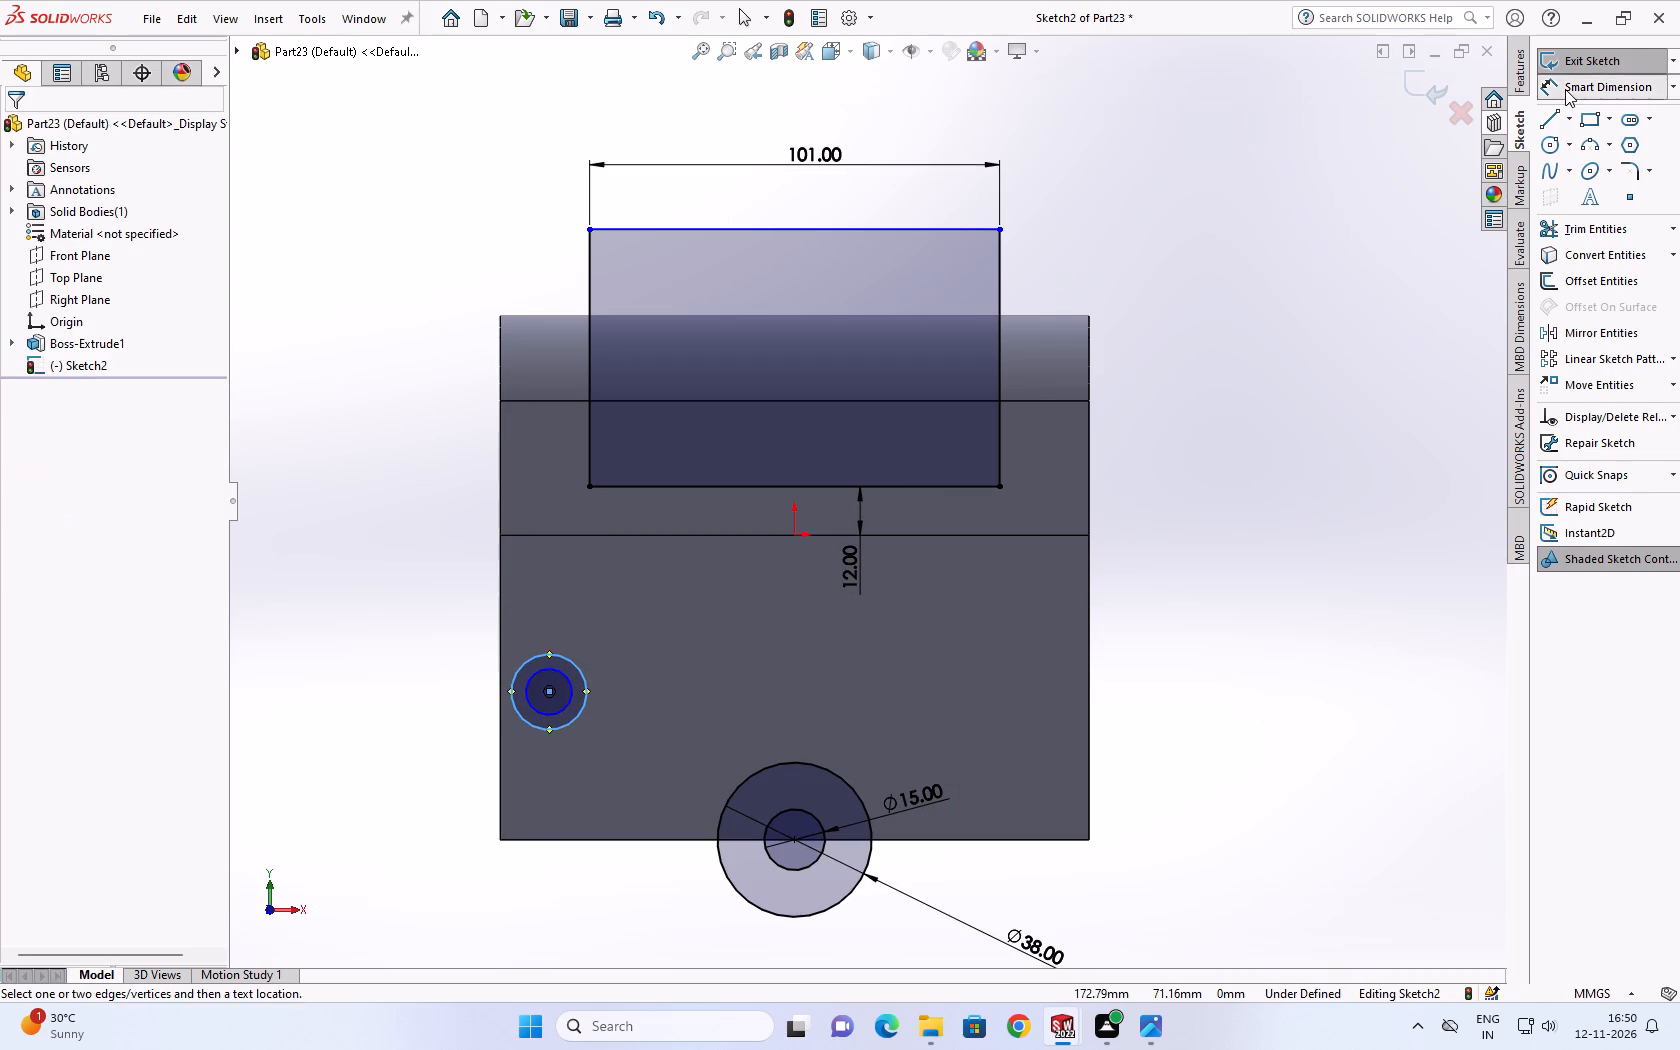
pyautogui.click(1145, 1014)
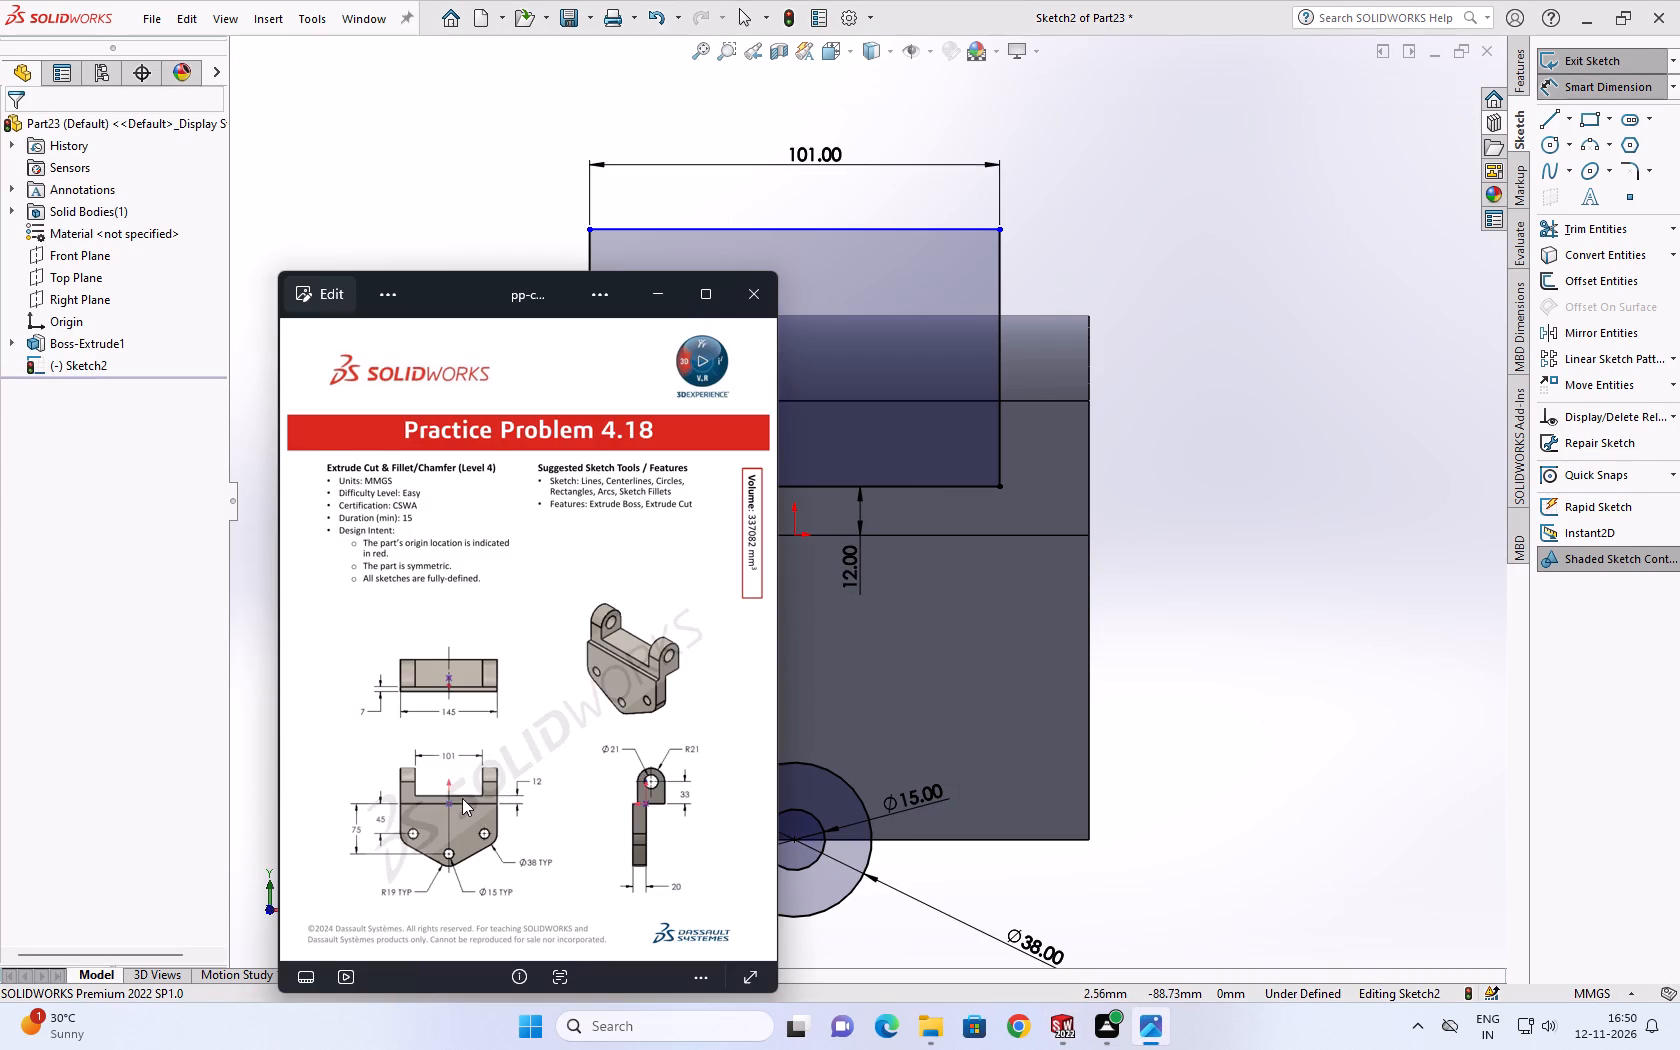
pyautogui.scroll(6, 458, 798)
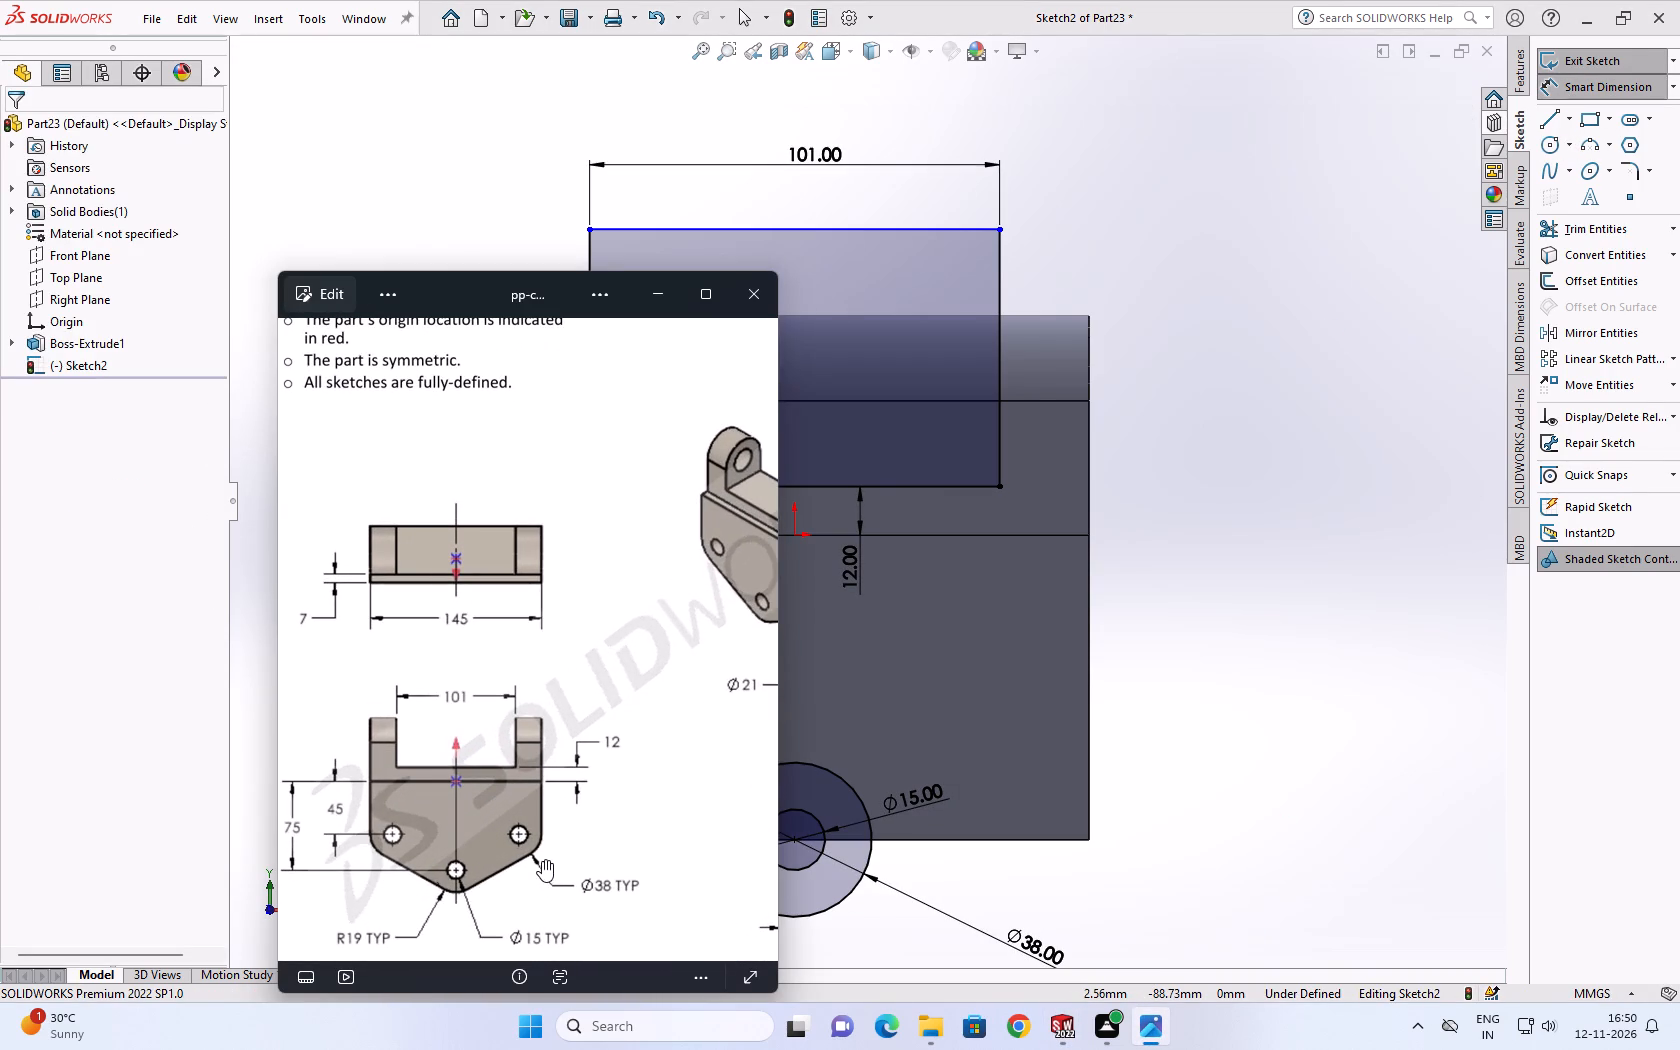
pyautogui.scroll(-2, 542, 860)
pyautogui.scroll(4, 404, 848)
pyautogui.scroll(2, 499, 859)
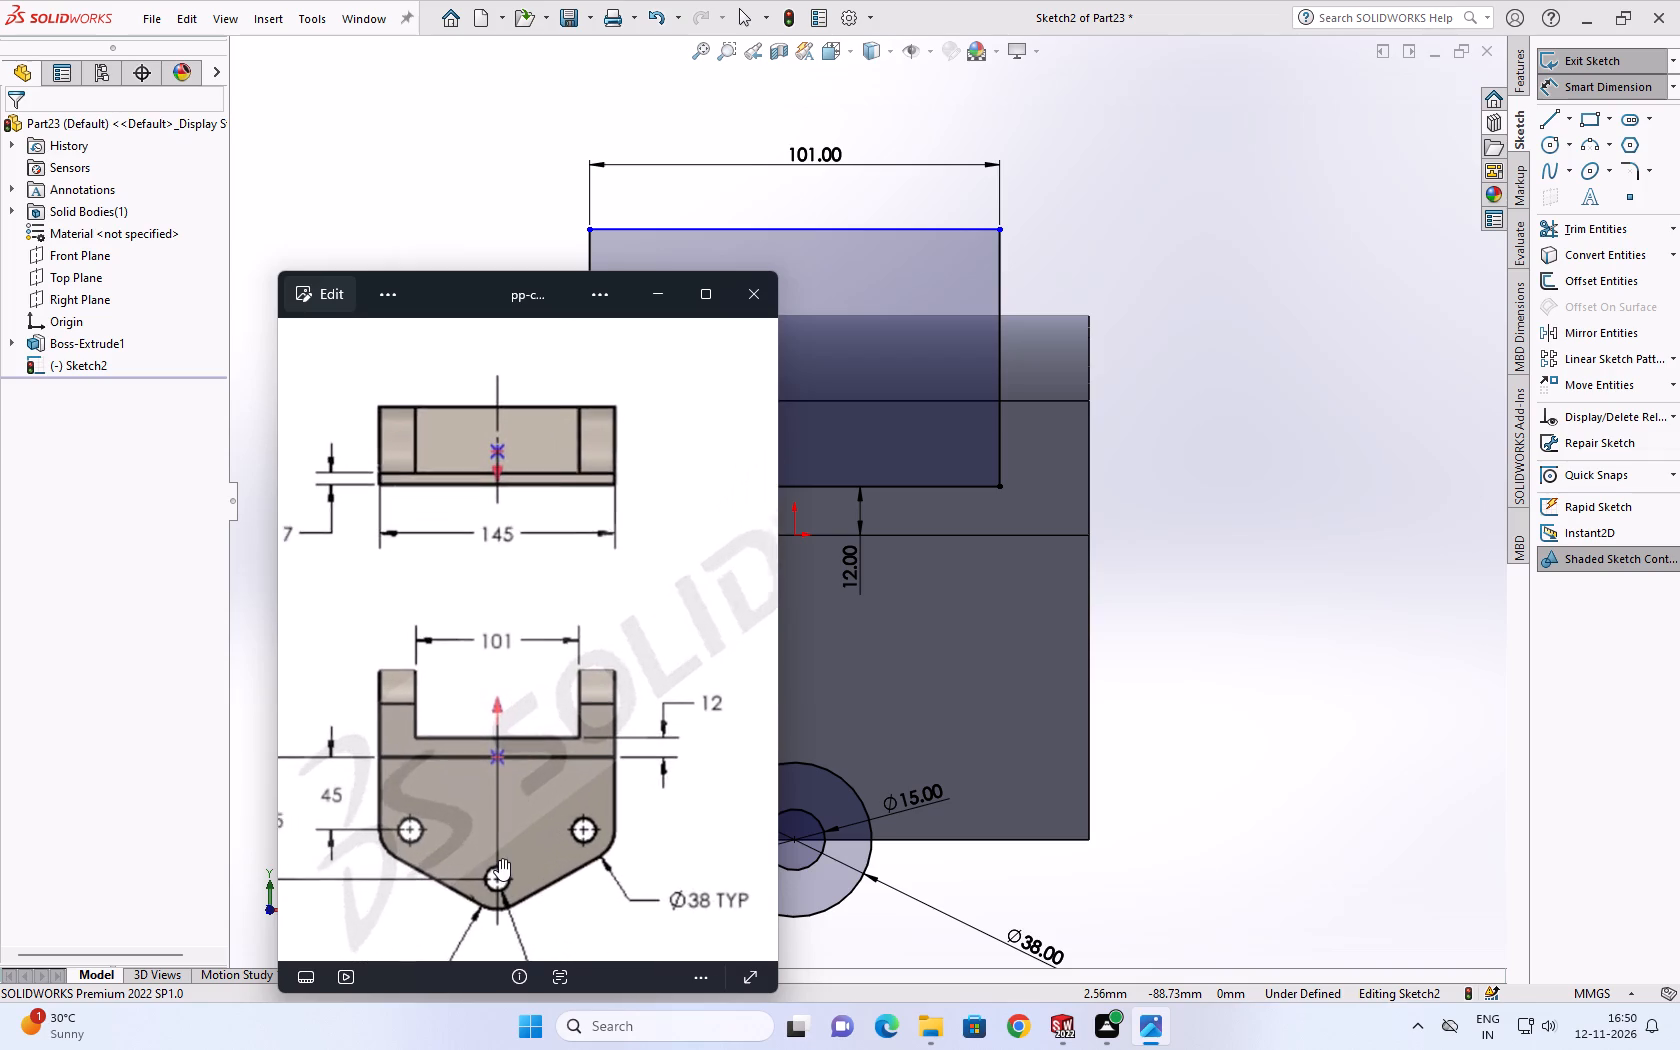
pyautogui.scroll(-5, 490, 860)
pyautogui.scroll(2, 555, 827)
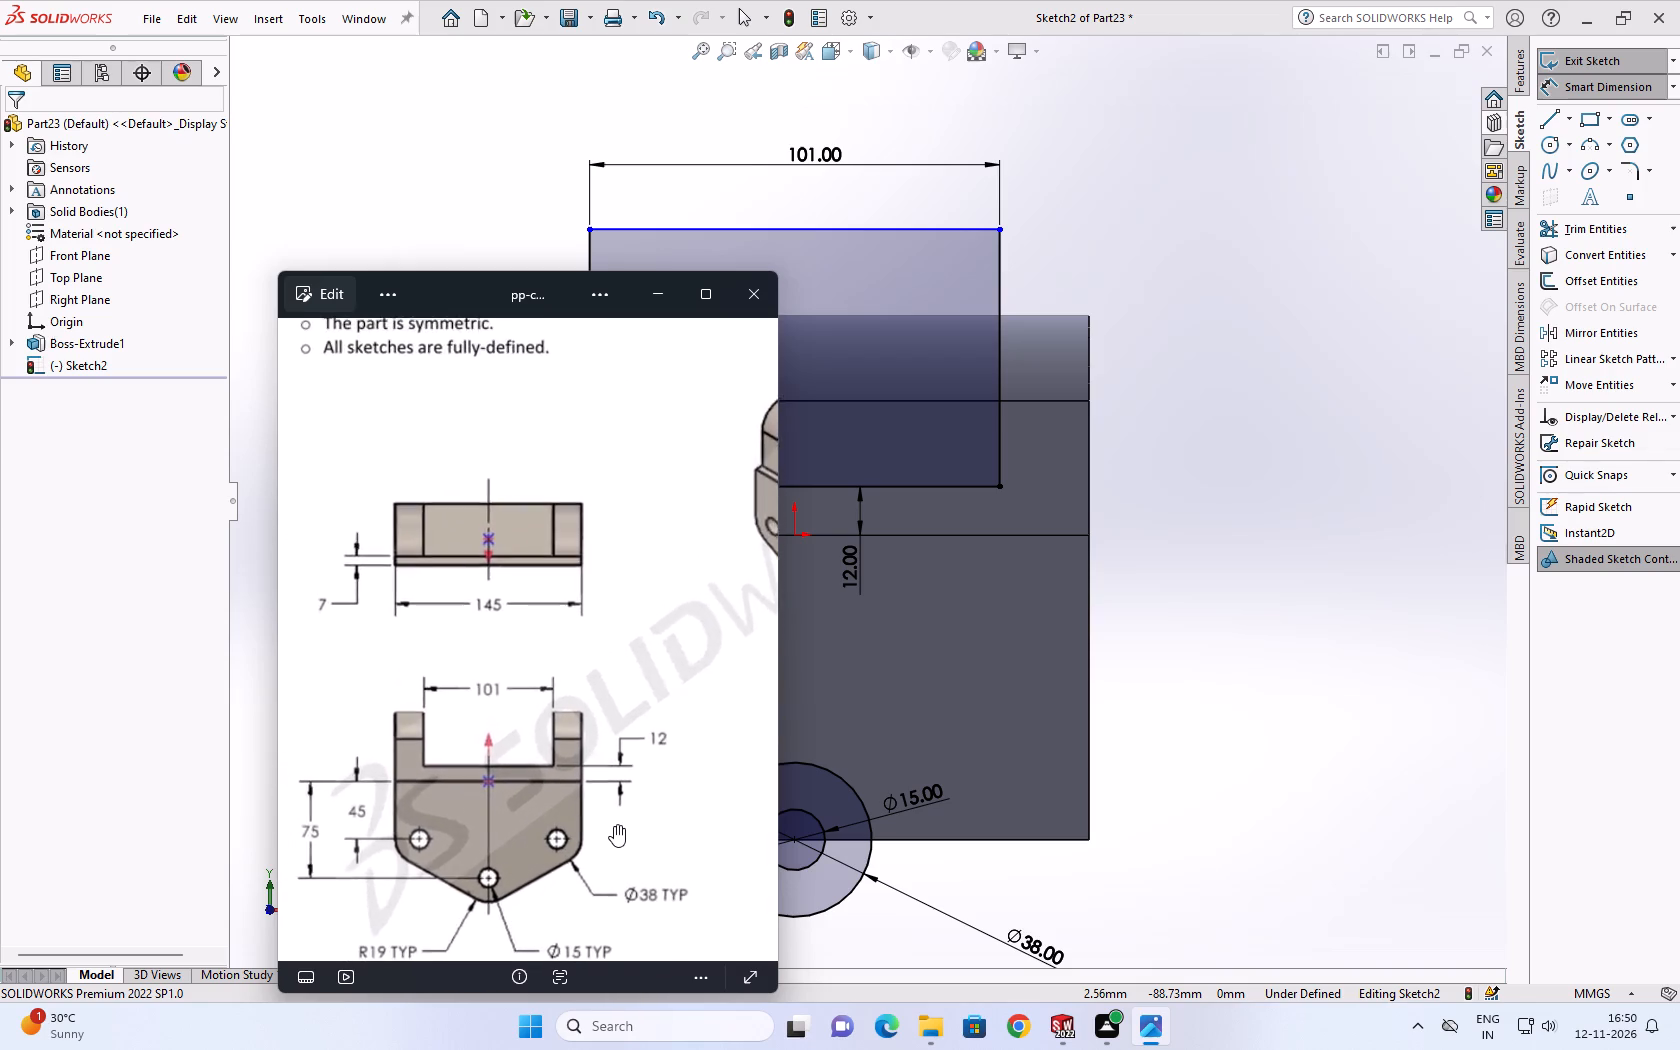
pyautogui.scroll(3, 614, 825)
pyautogui.scroll(-7, 614, 825)
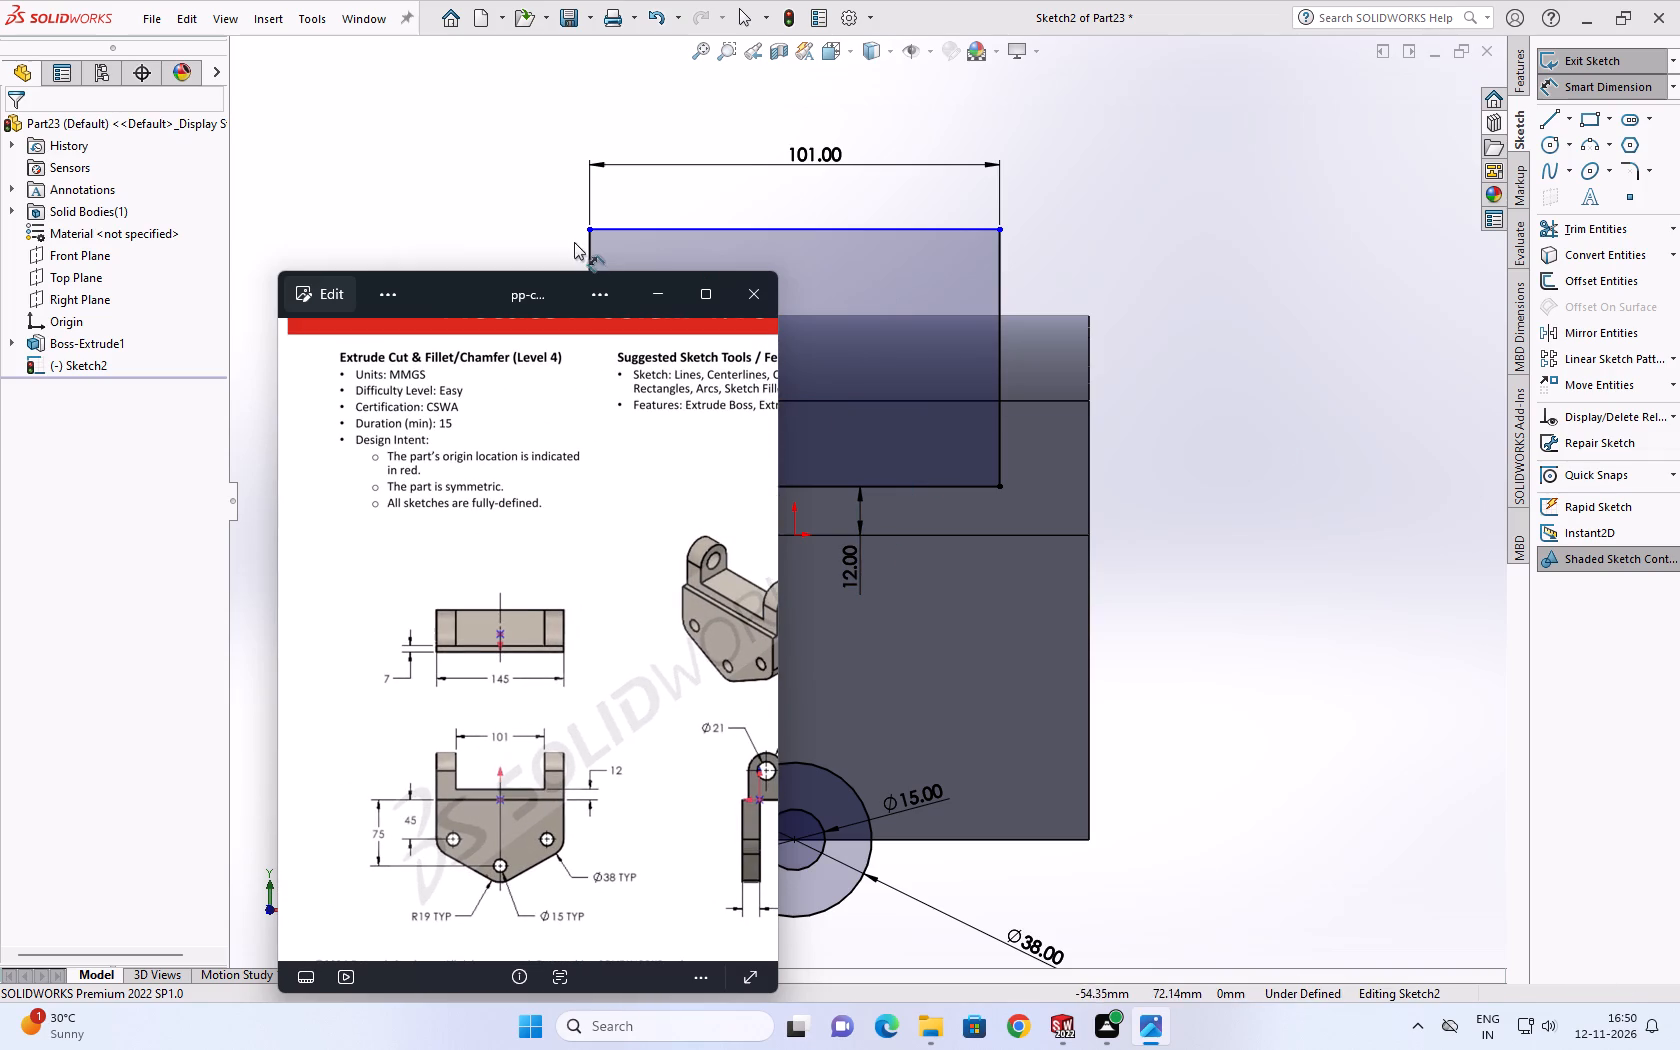
pyautogui.scroll(2, 502, 871)
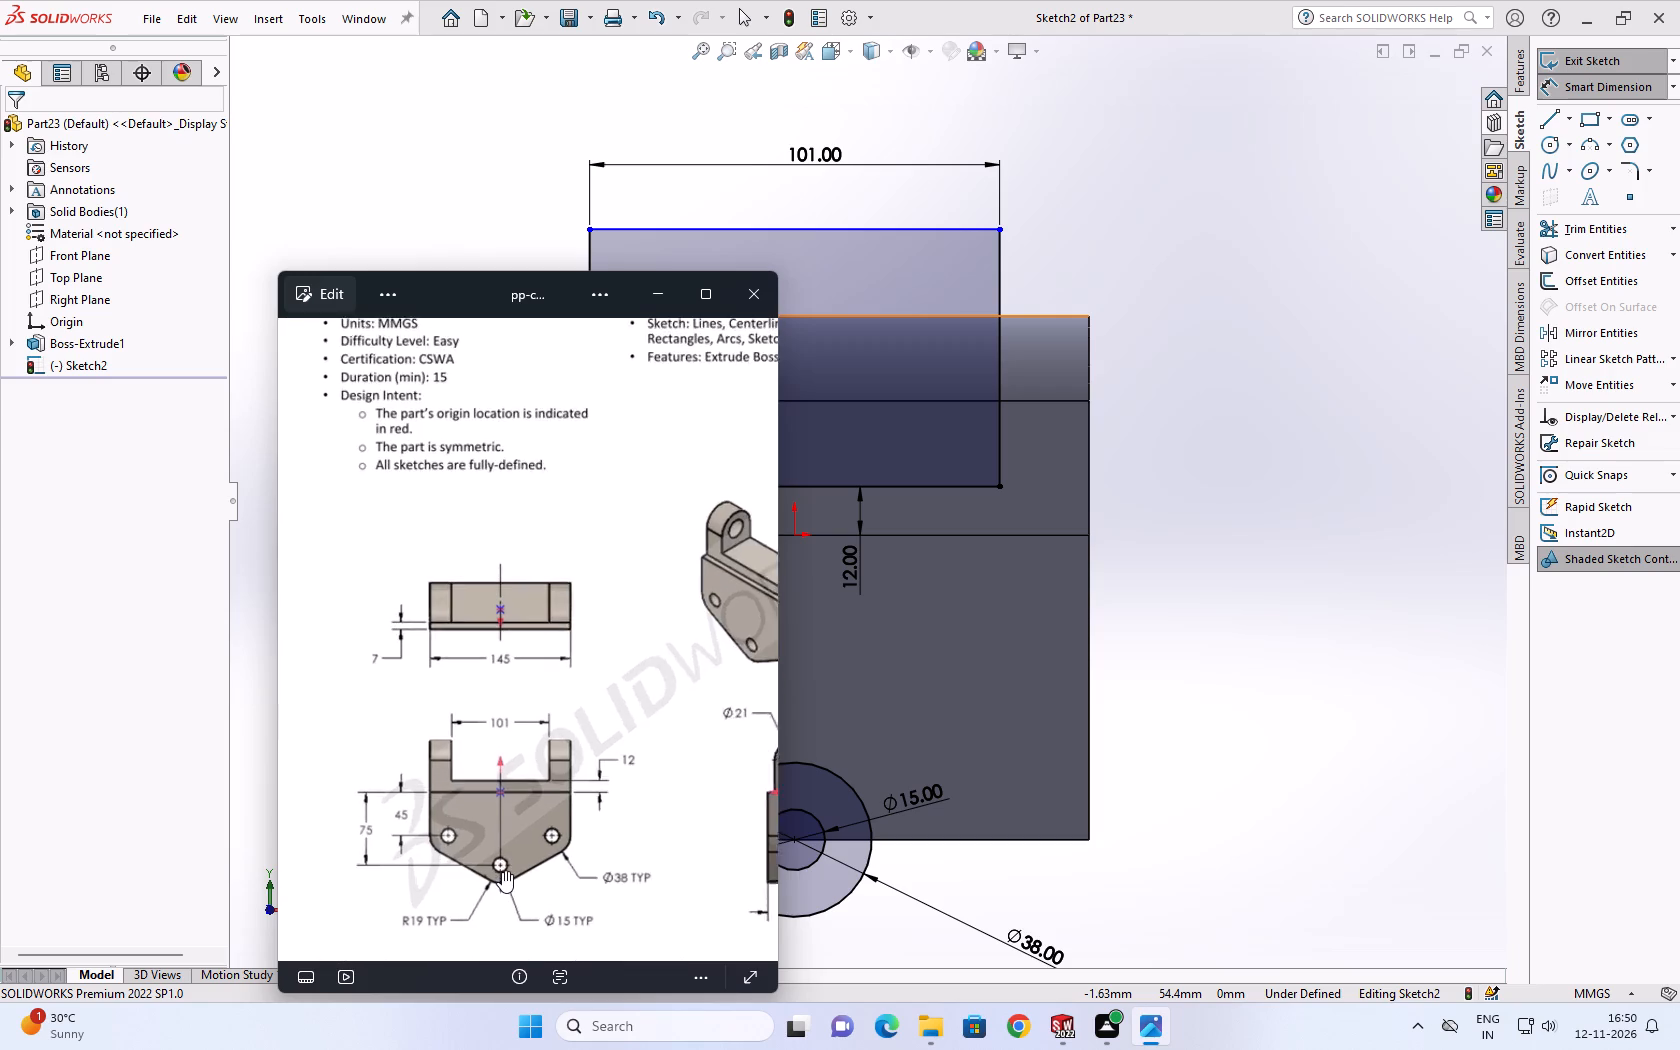
pyautogui.scroll(1, 493, 850)
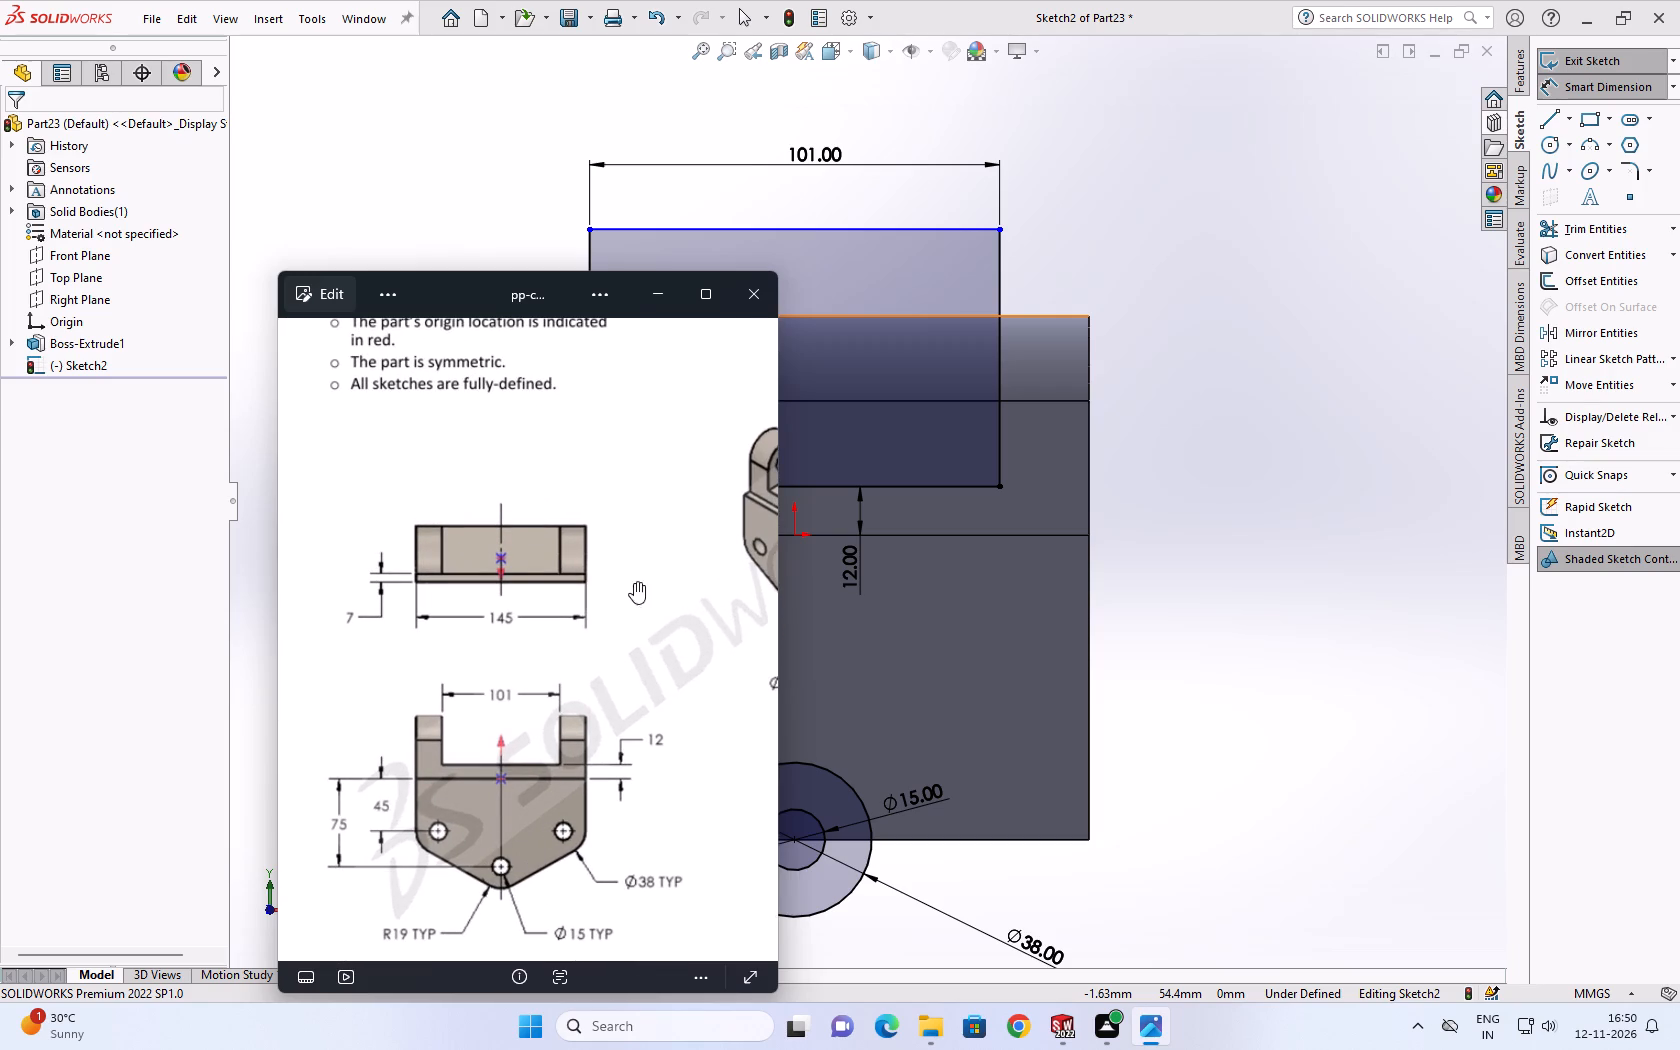
pyautogui.click(486, 226)
# Dimension the left concentric circles' centre 45 mm below the horizontal model edge through the origin.
pyautogui.scroll(-1, 521, 715)
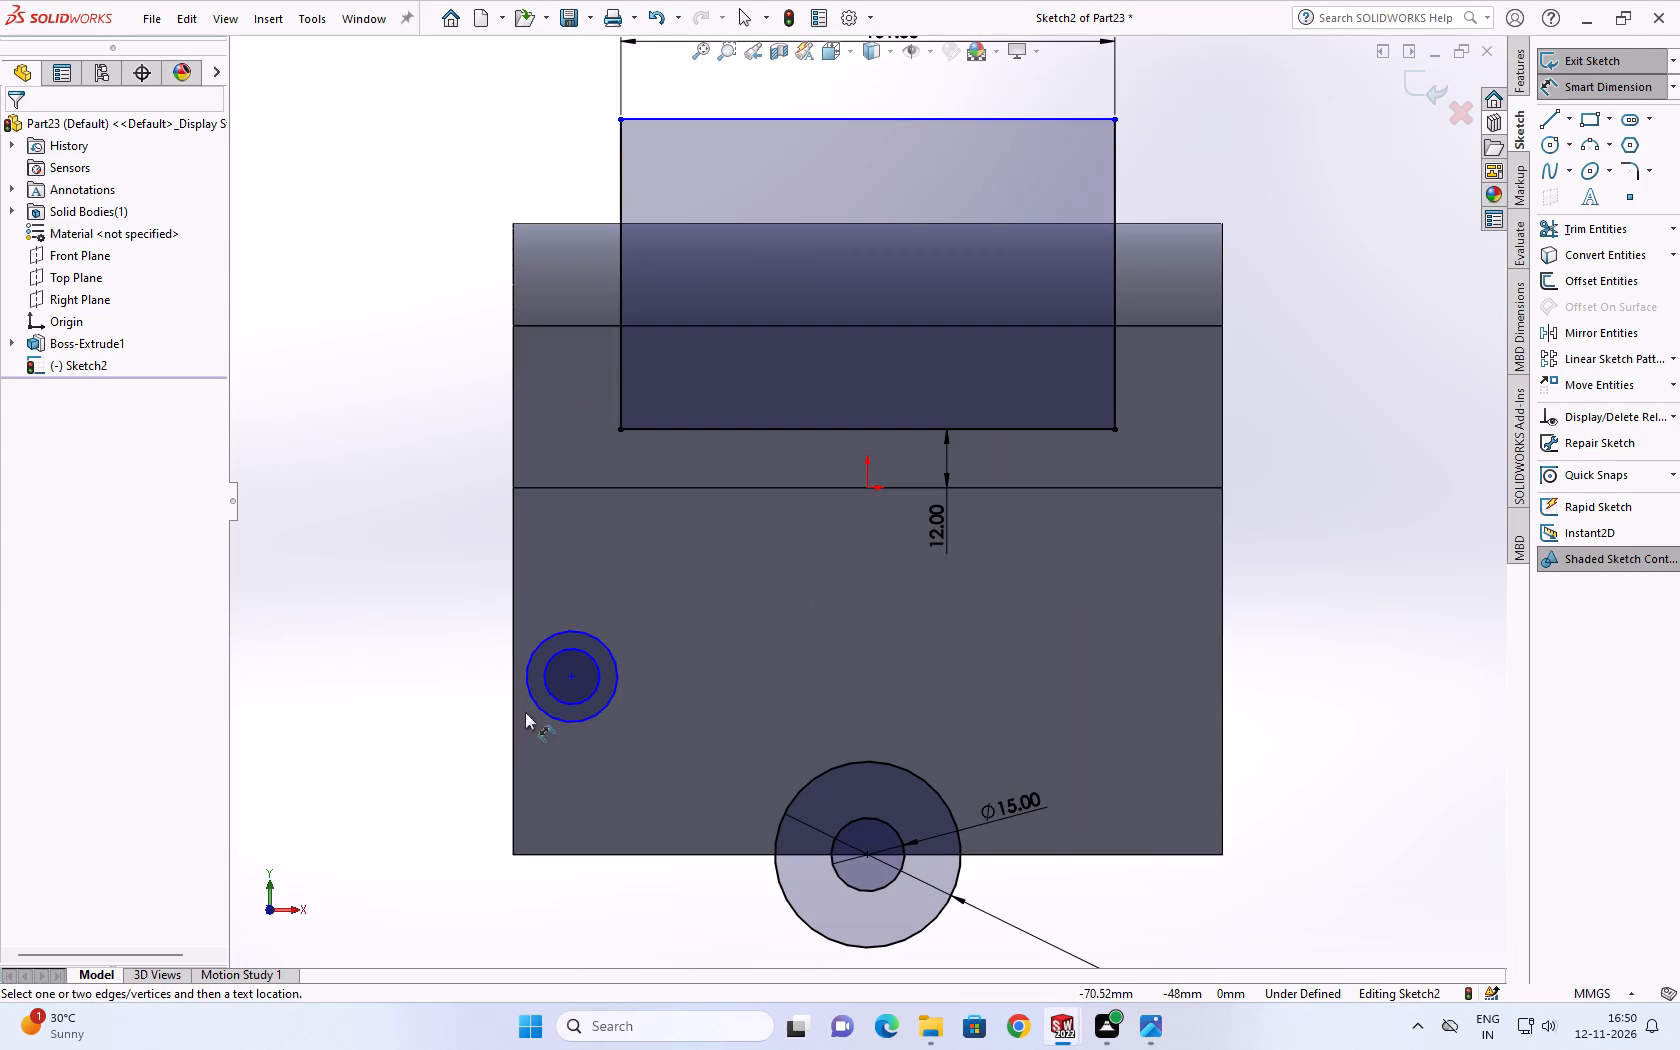
pyautogui.click(559, 491)
pyautogui.click(571, 677)
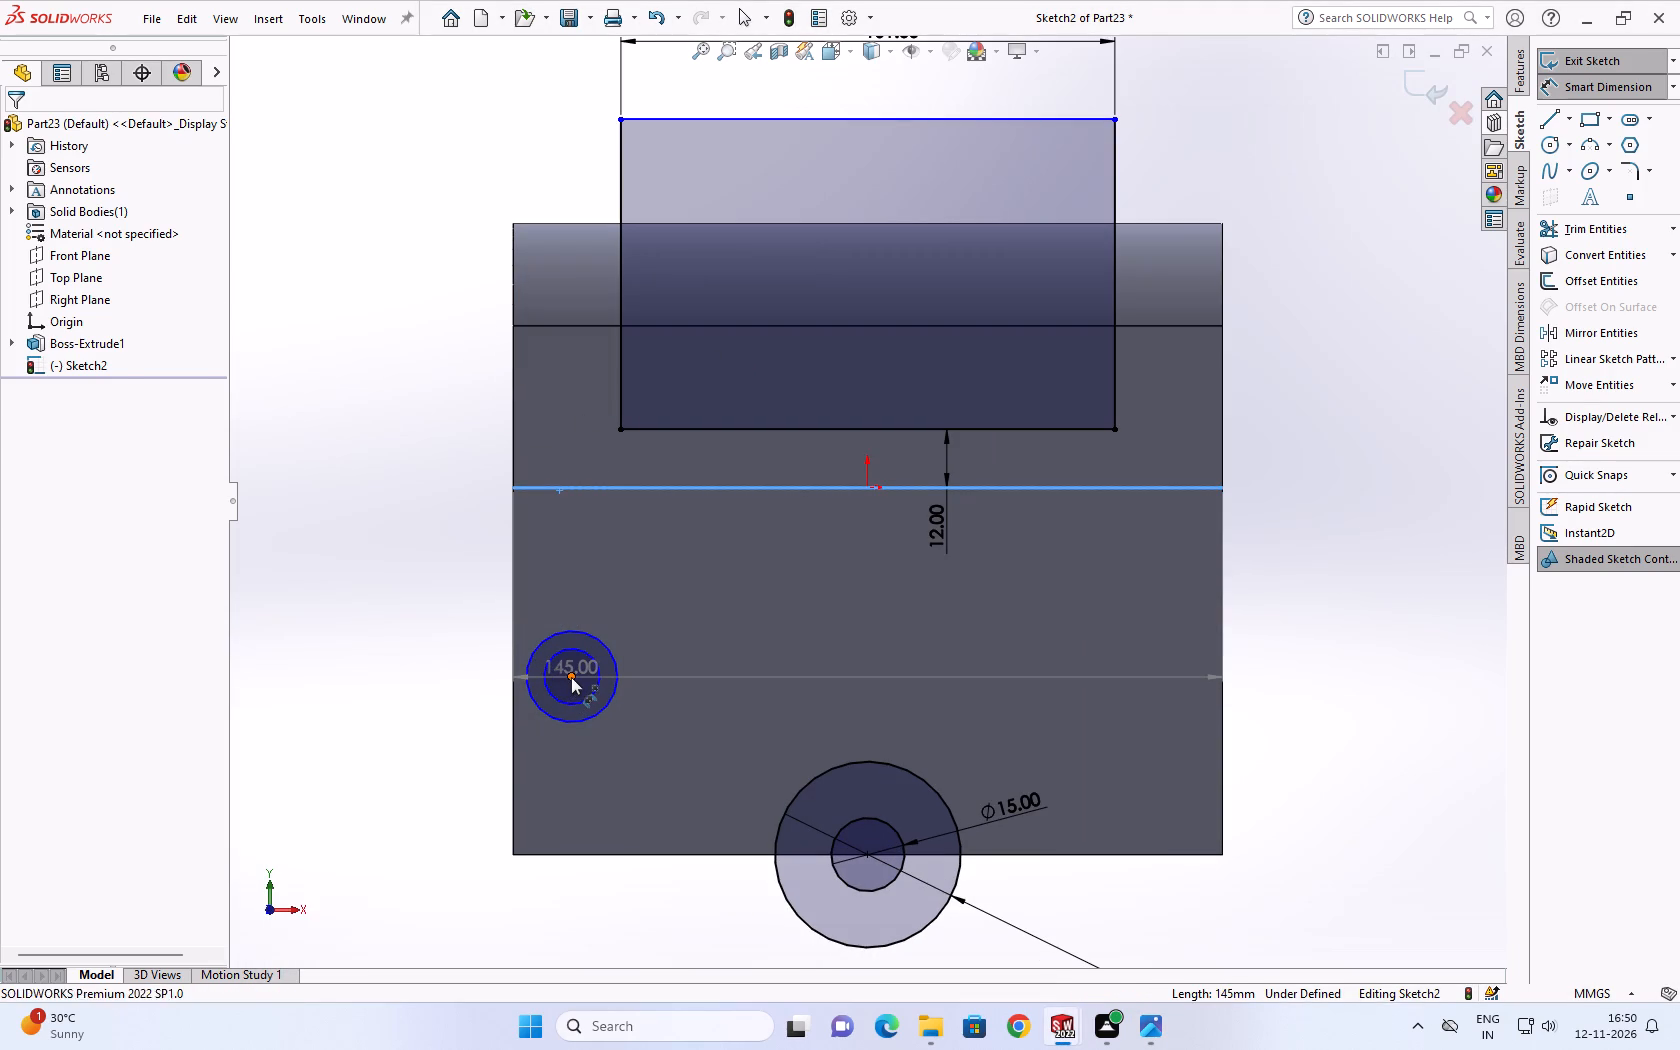
pyautogui.click(438, 672)
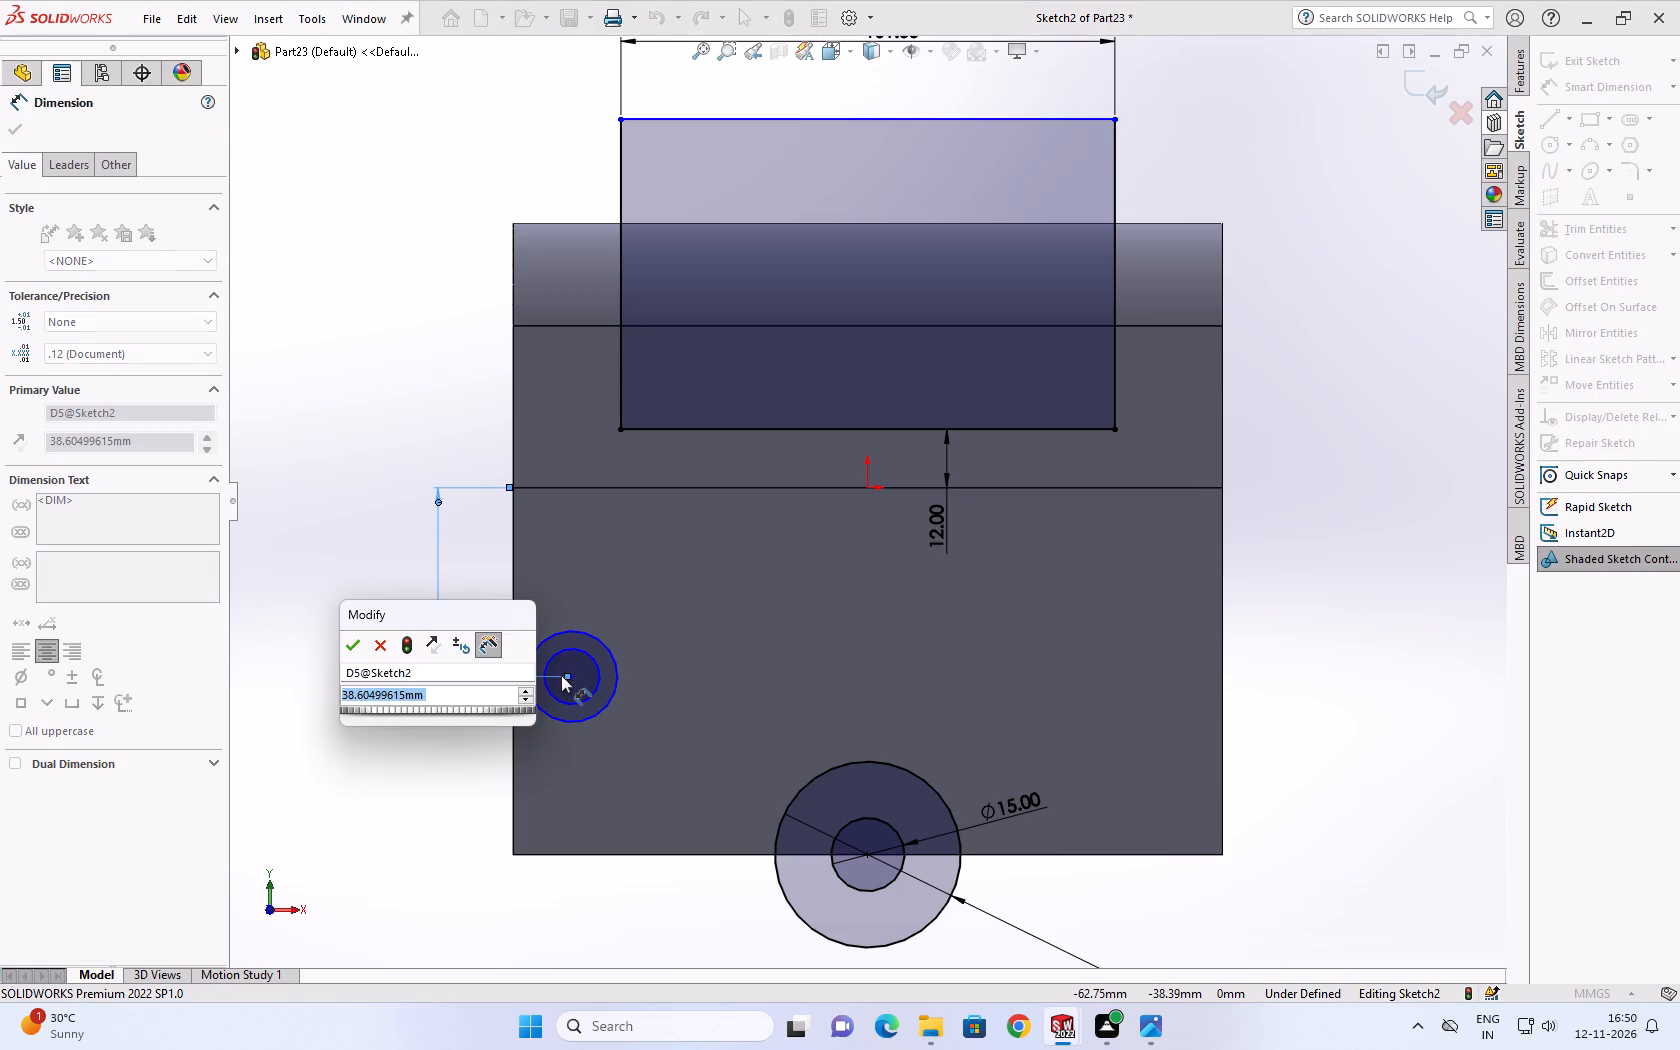
pyautogui.write('45')
pyautogui.press('Return')
# Dimension the inner circle near the plate's left edge to a 15 mm diameter.
pyautogui.scroll(-2, 564, 686)
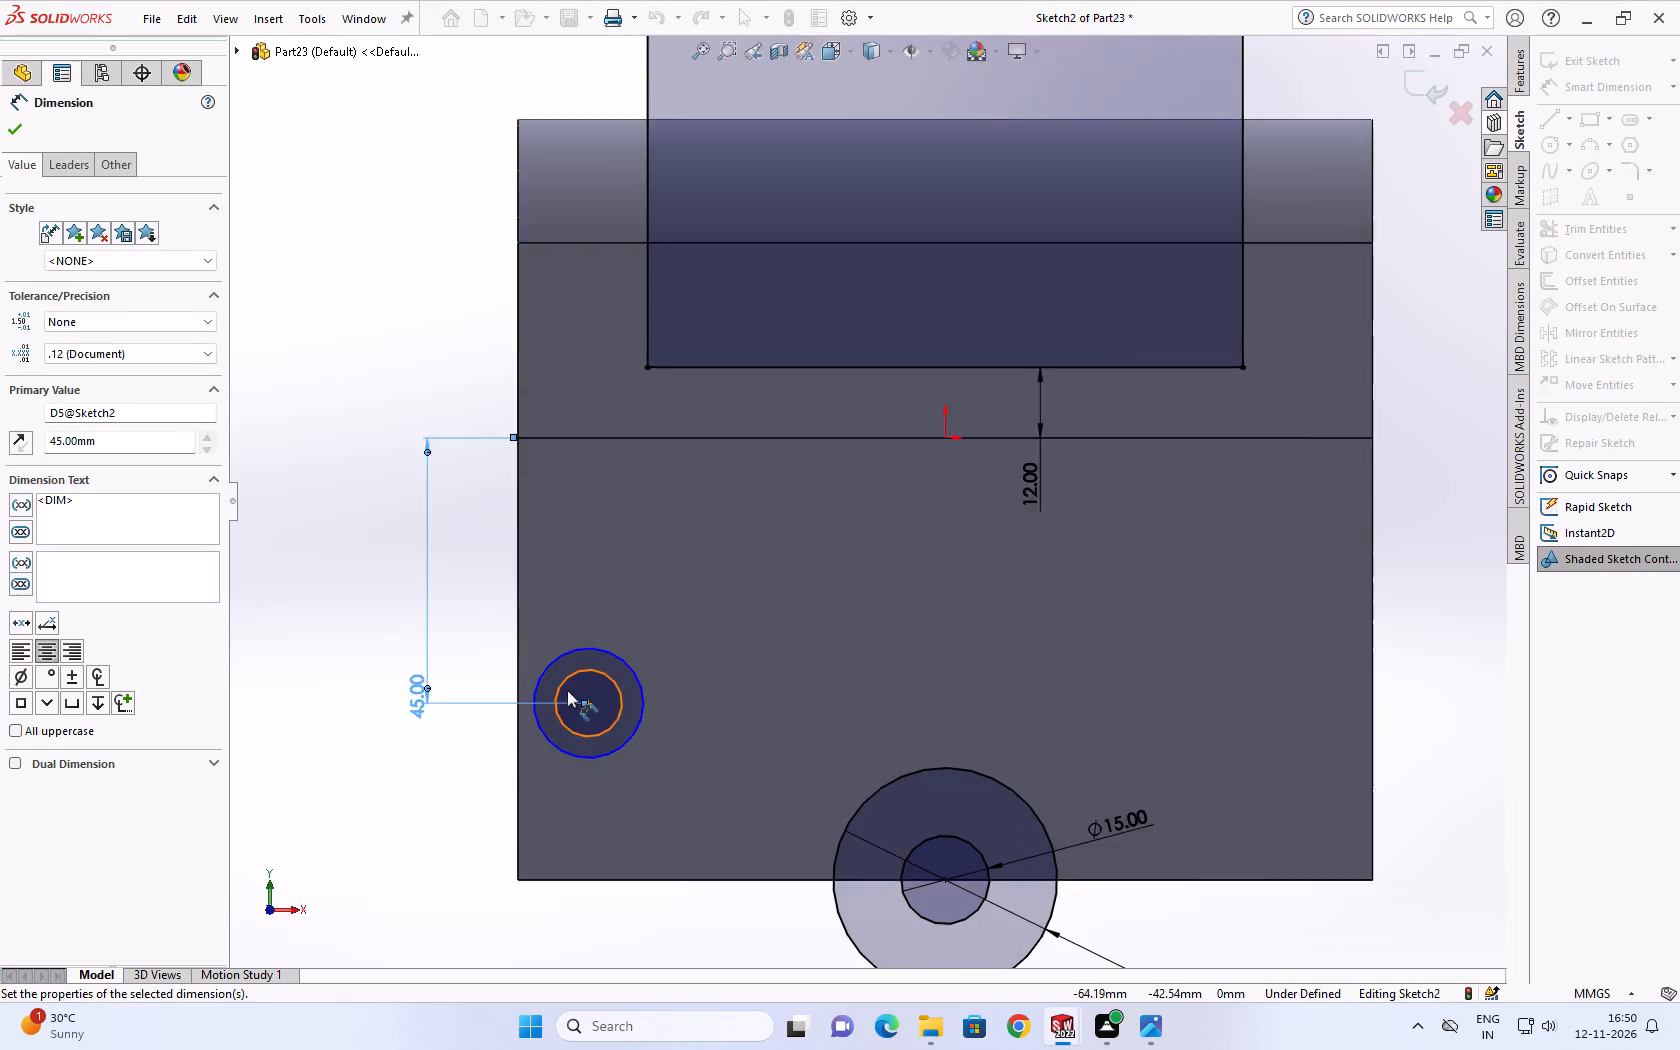
pyautogui.scroll(-2, 568, 692)
pyautogui.click(612, 738)
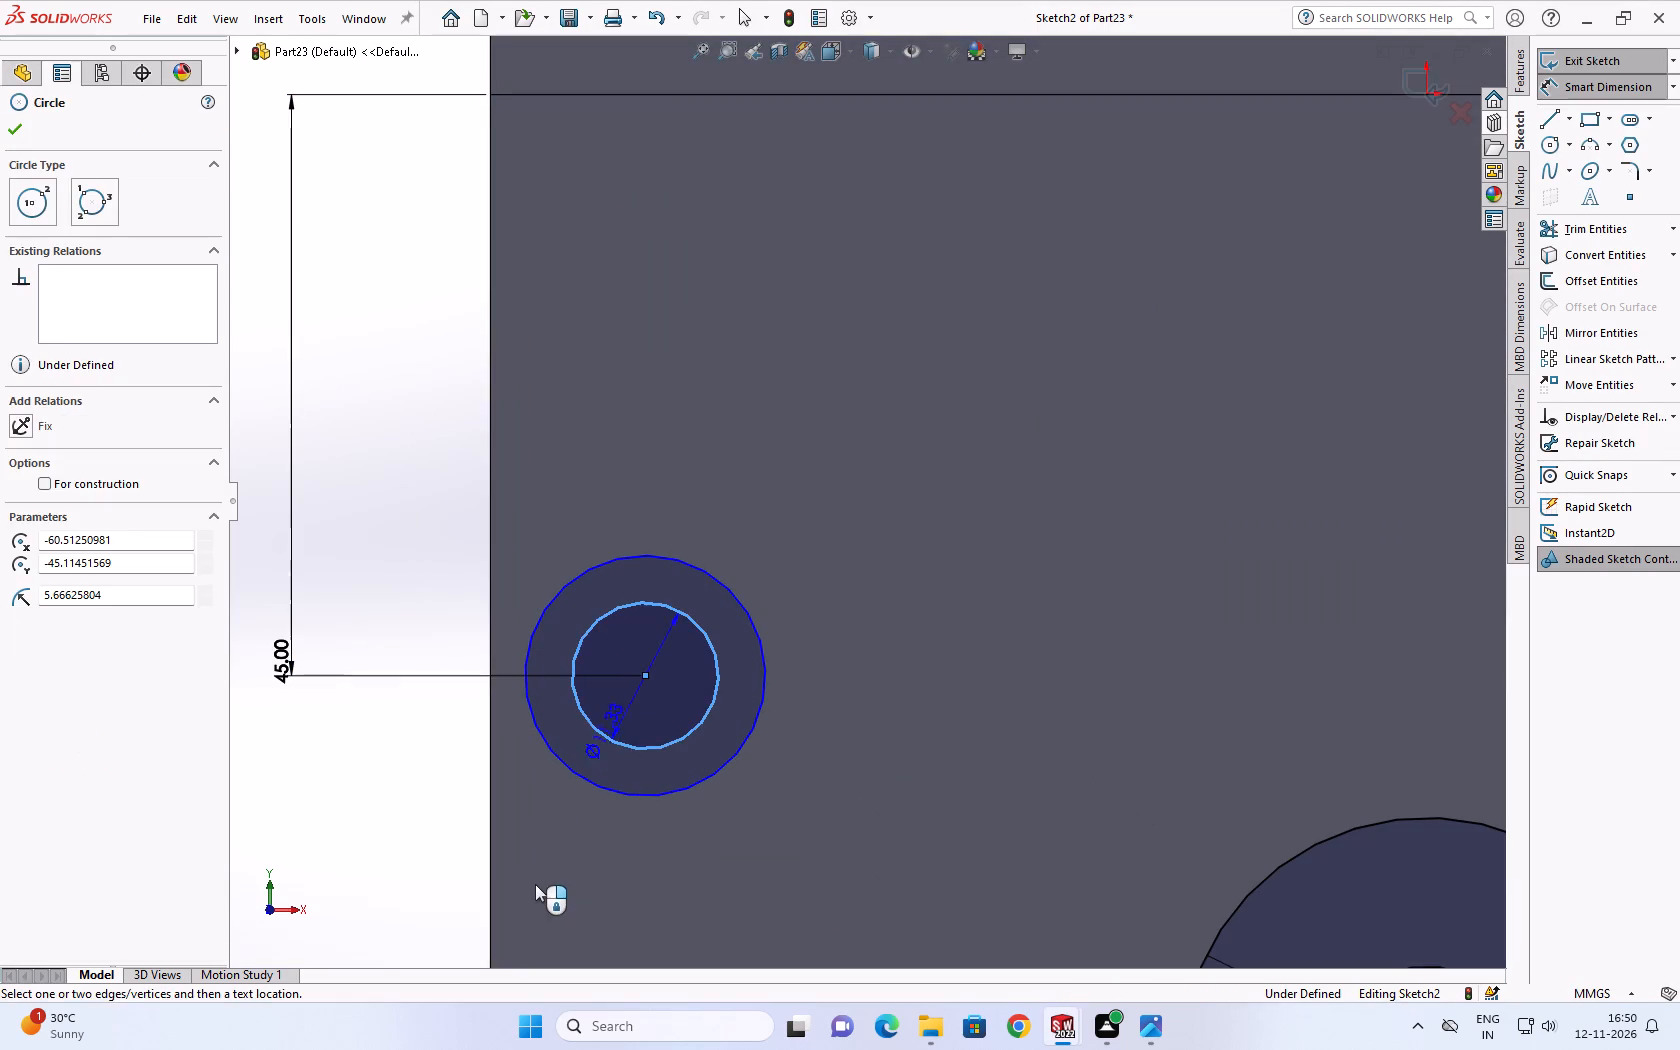
pyautogui.click(536, 885)
pyautogui.write('15')
pyautogui.press('Return')
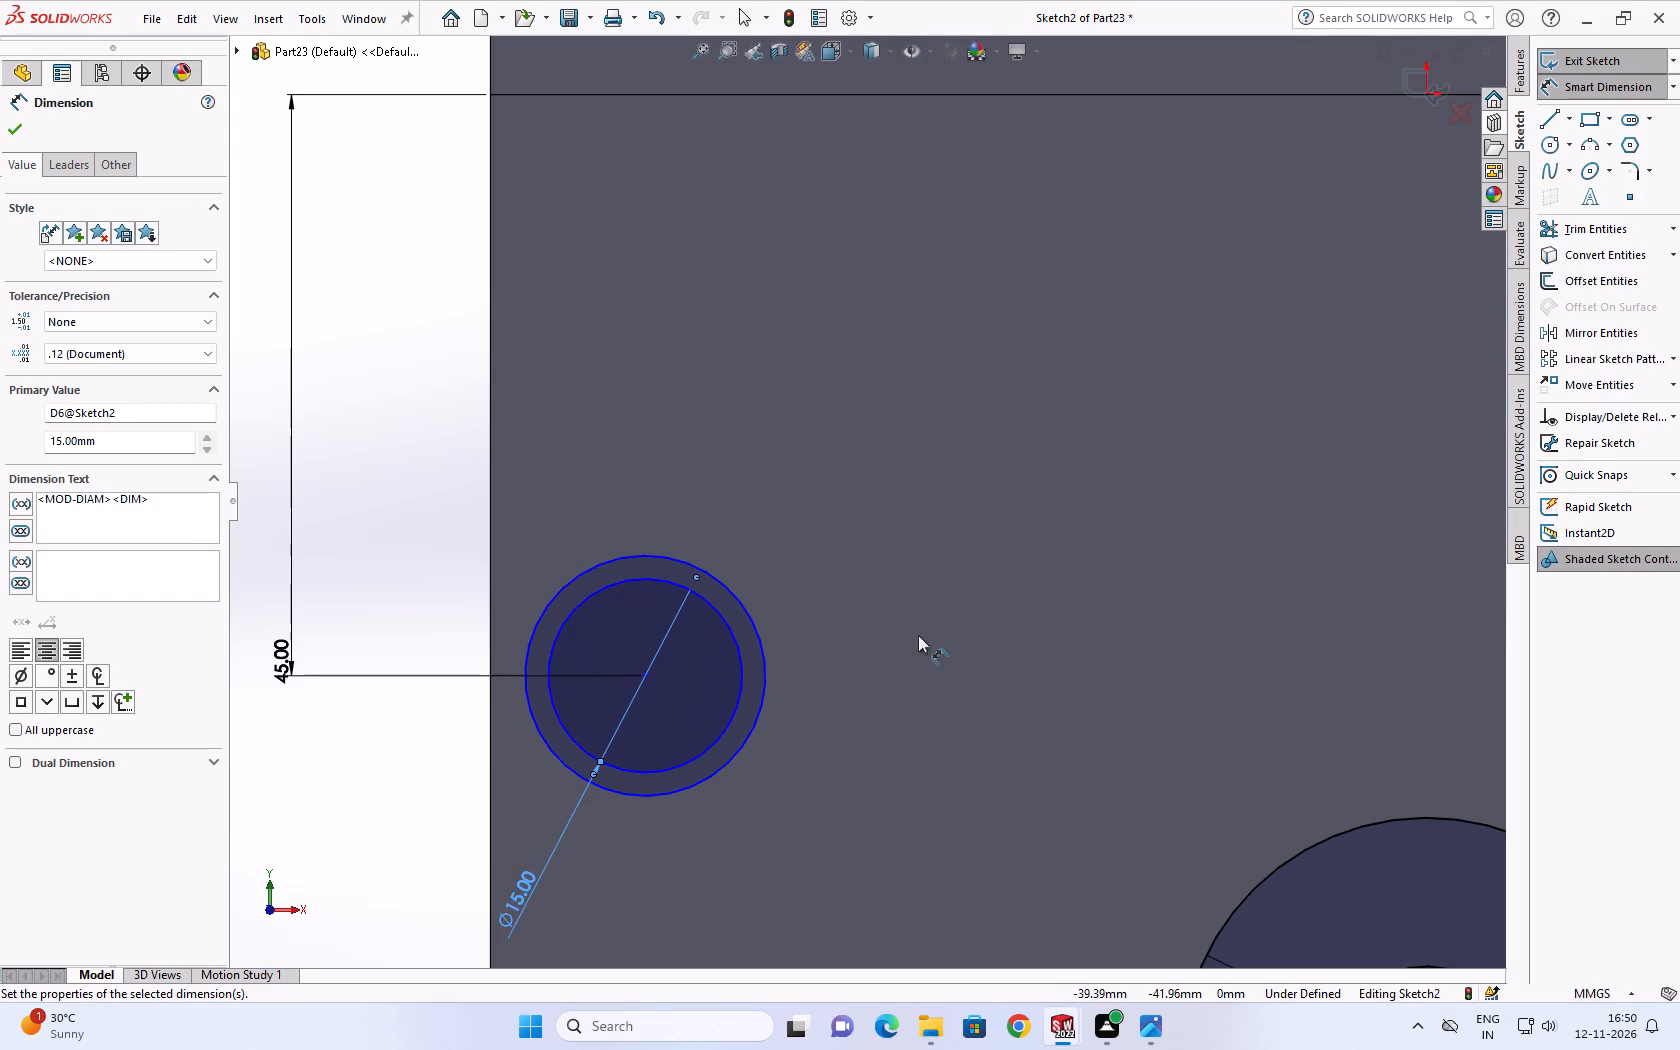
# Dimension the outer circle near the plate's left edge to a 38 mm diameter.
pyautogui.click(540, 609)
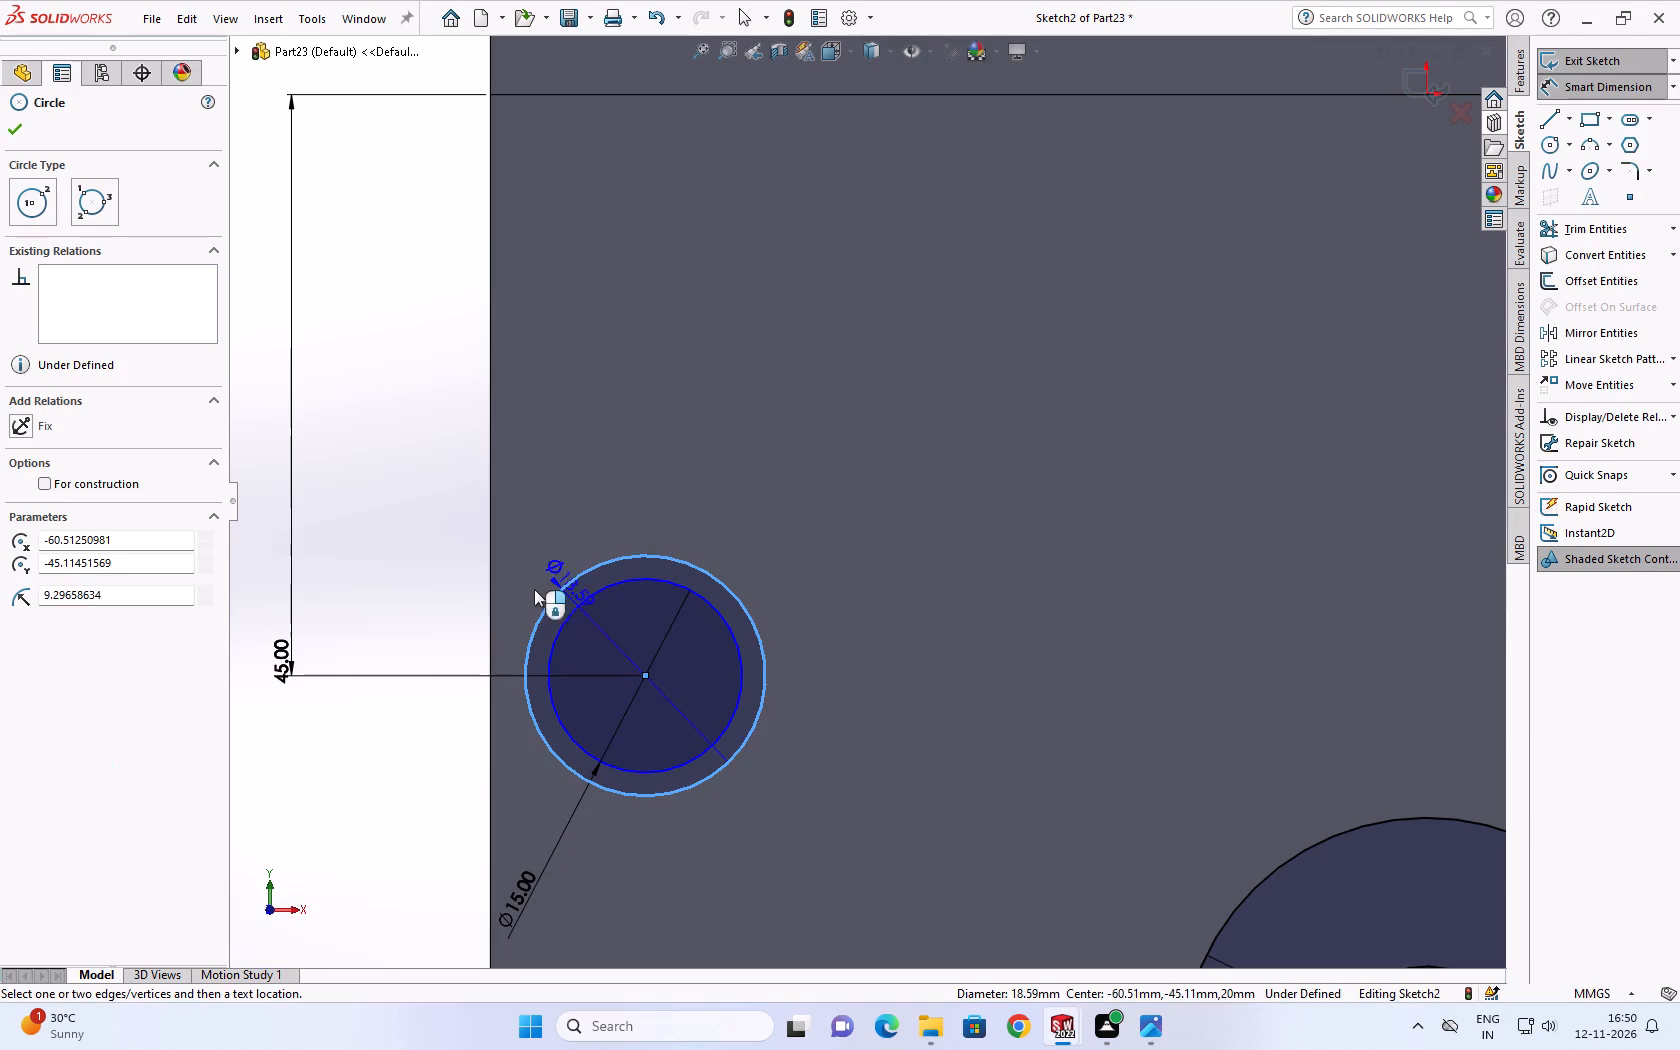
pyautogui.click(864, 507)
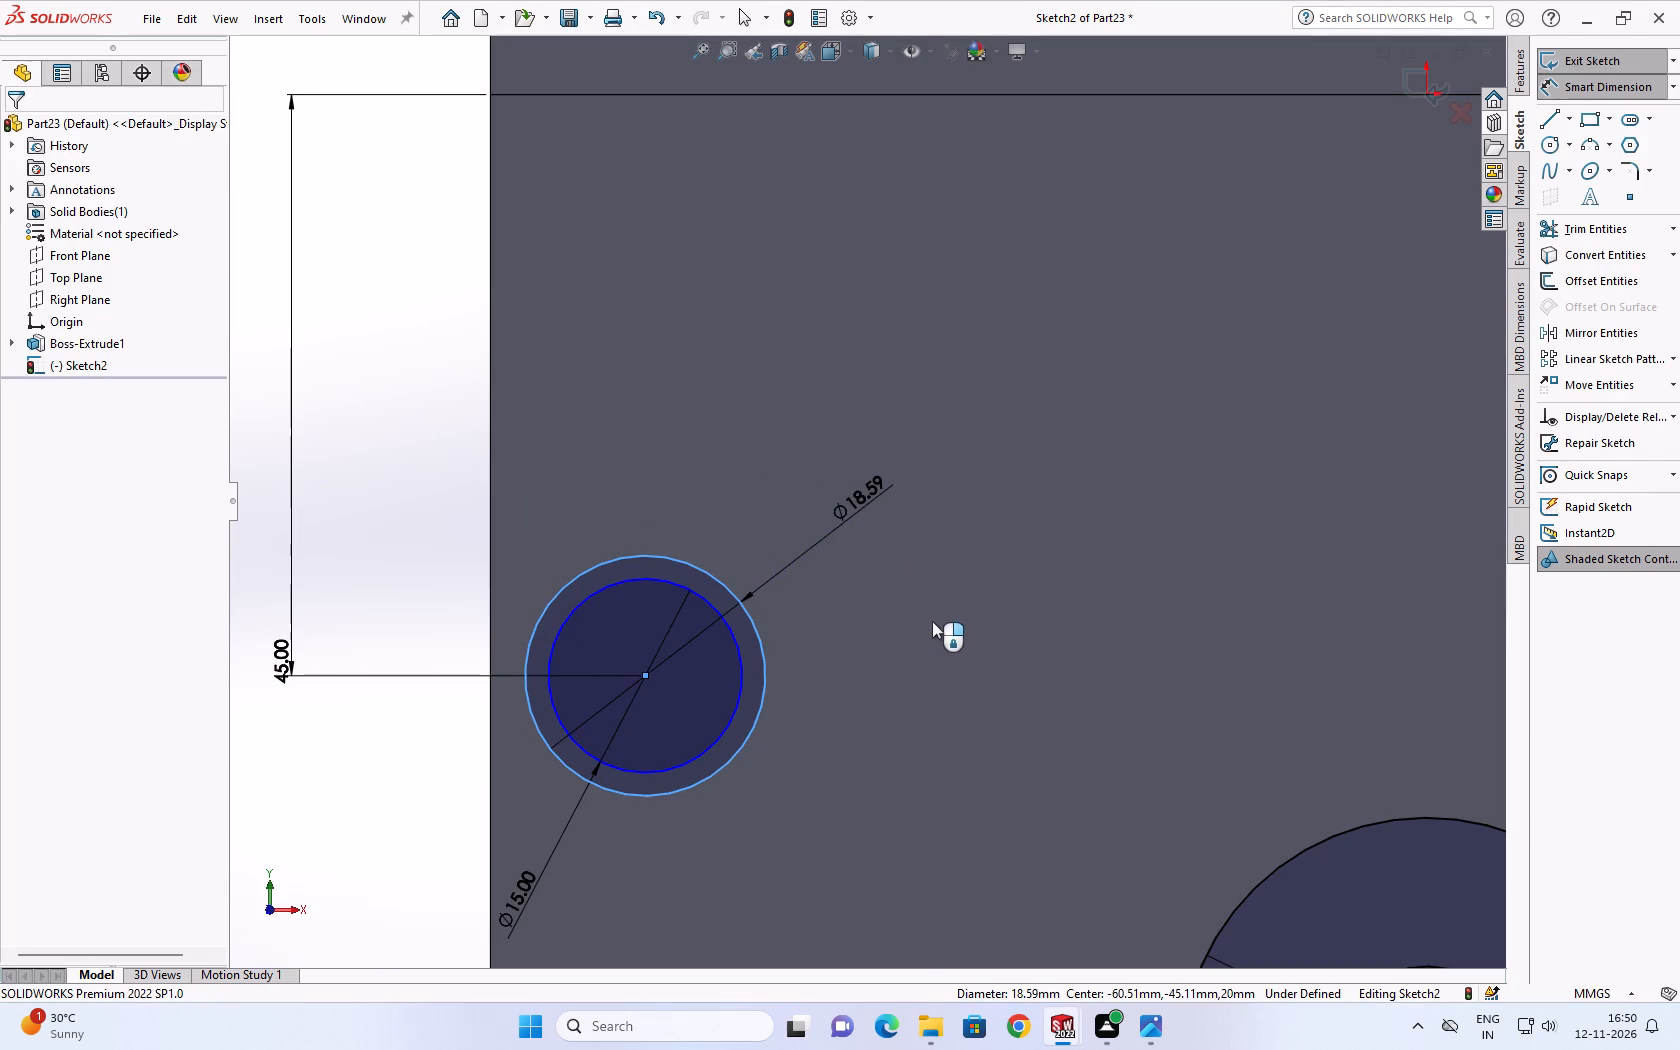
pyautogui.press('3')
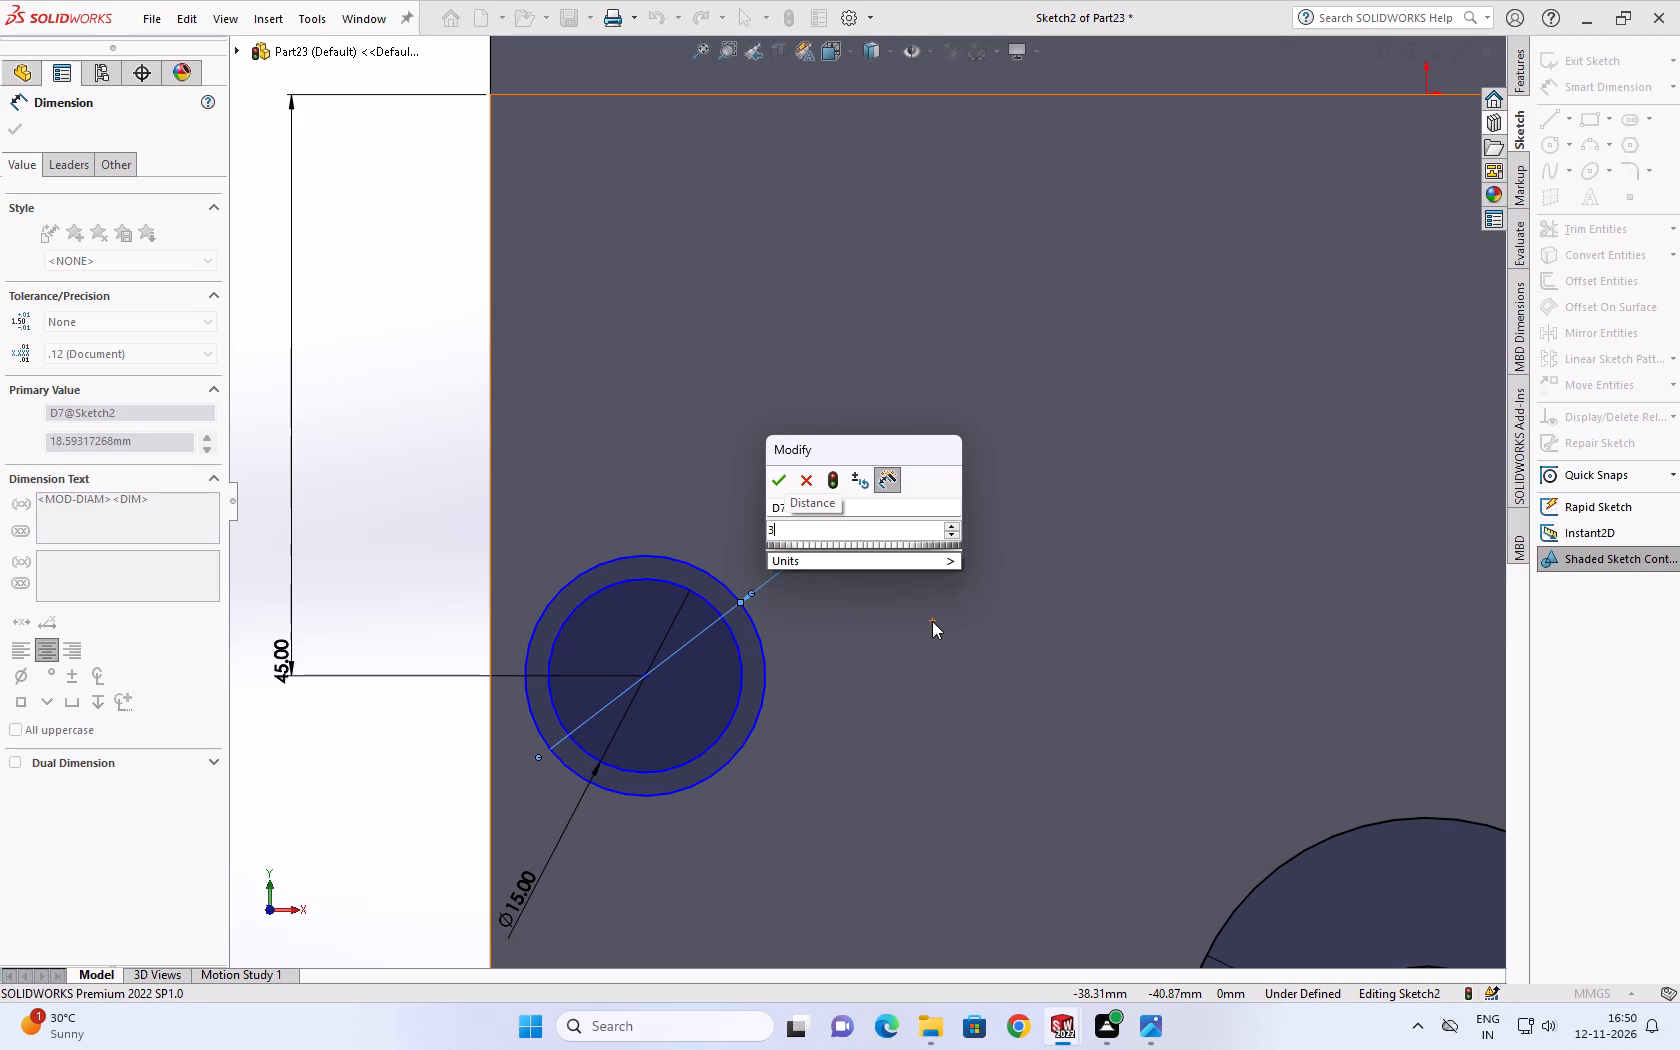
pyautogui.press('8')
pyautogui.press('Return')
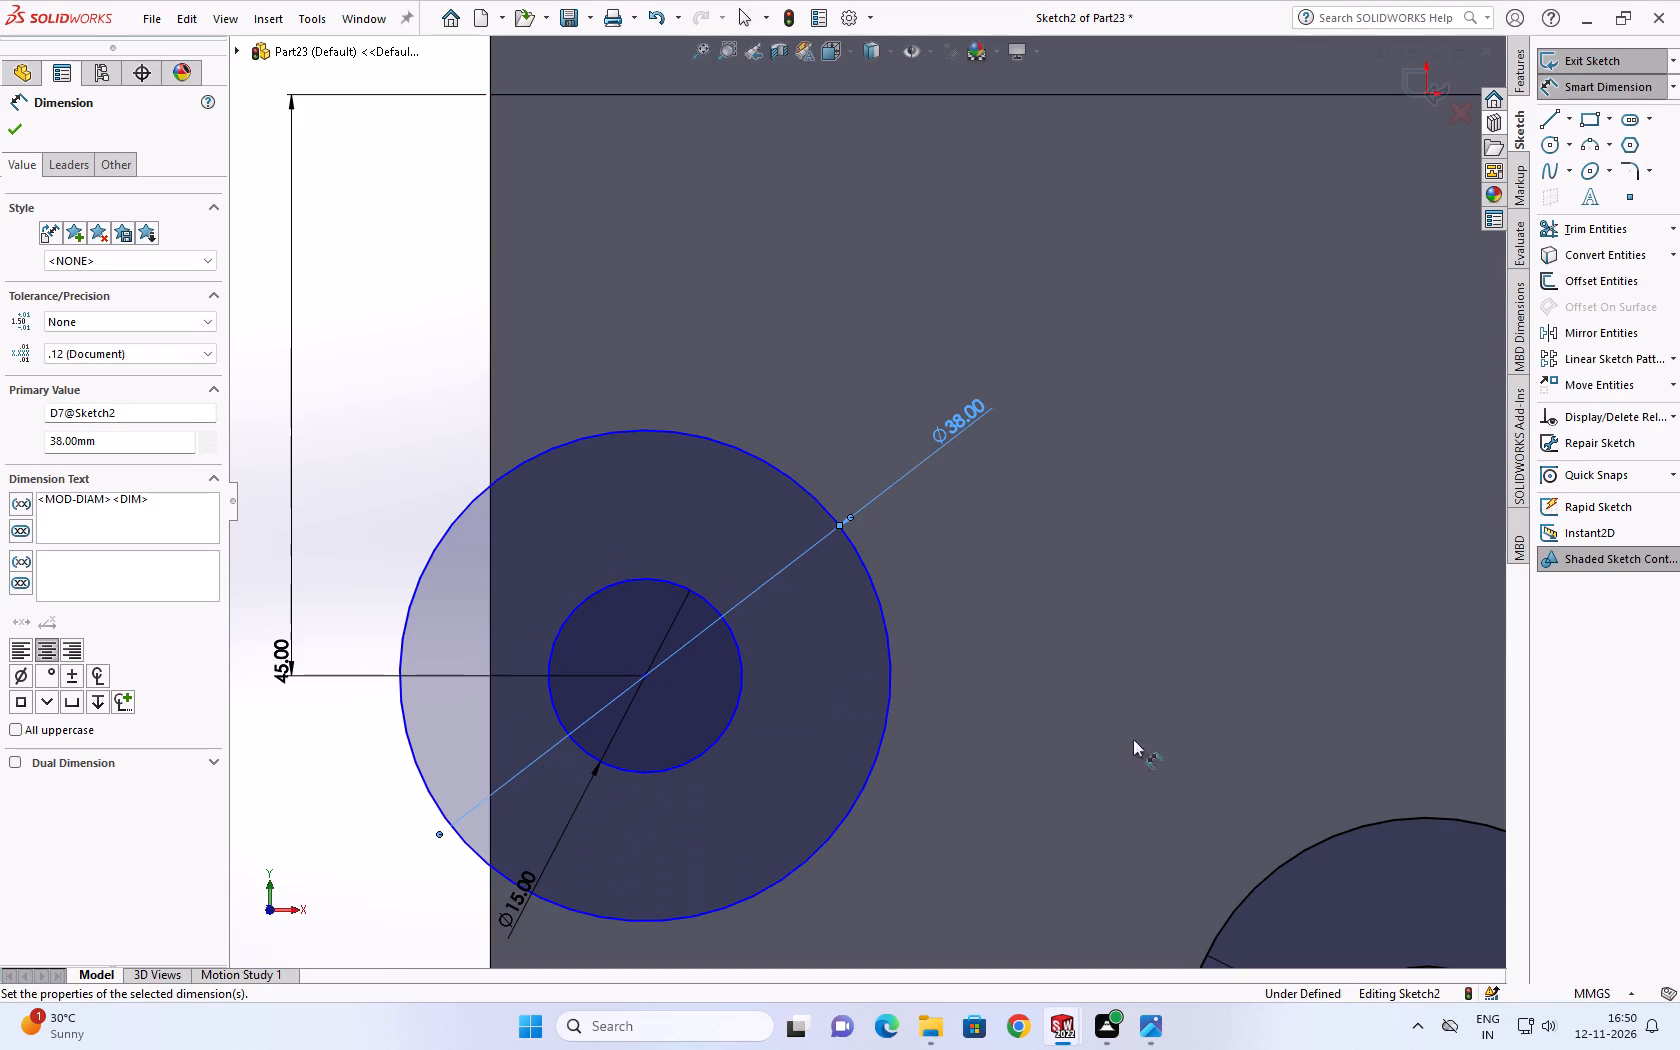
# Check the reference drawing's front view for how the side hole and its rounding sit relative to the plate's edge.
pyautogui.click(1157, 1026)
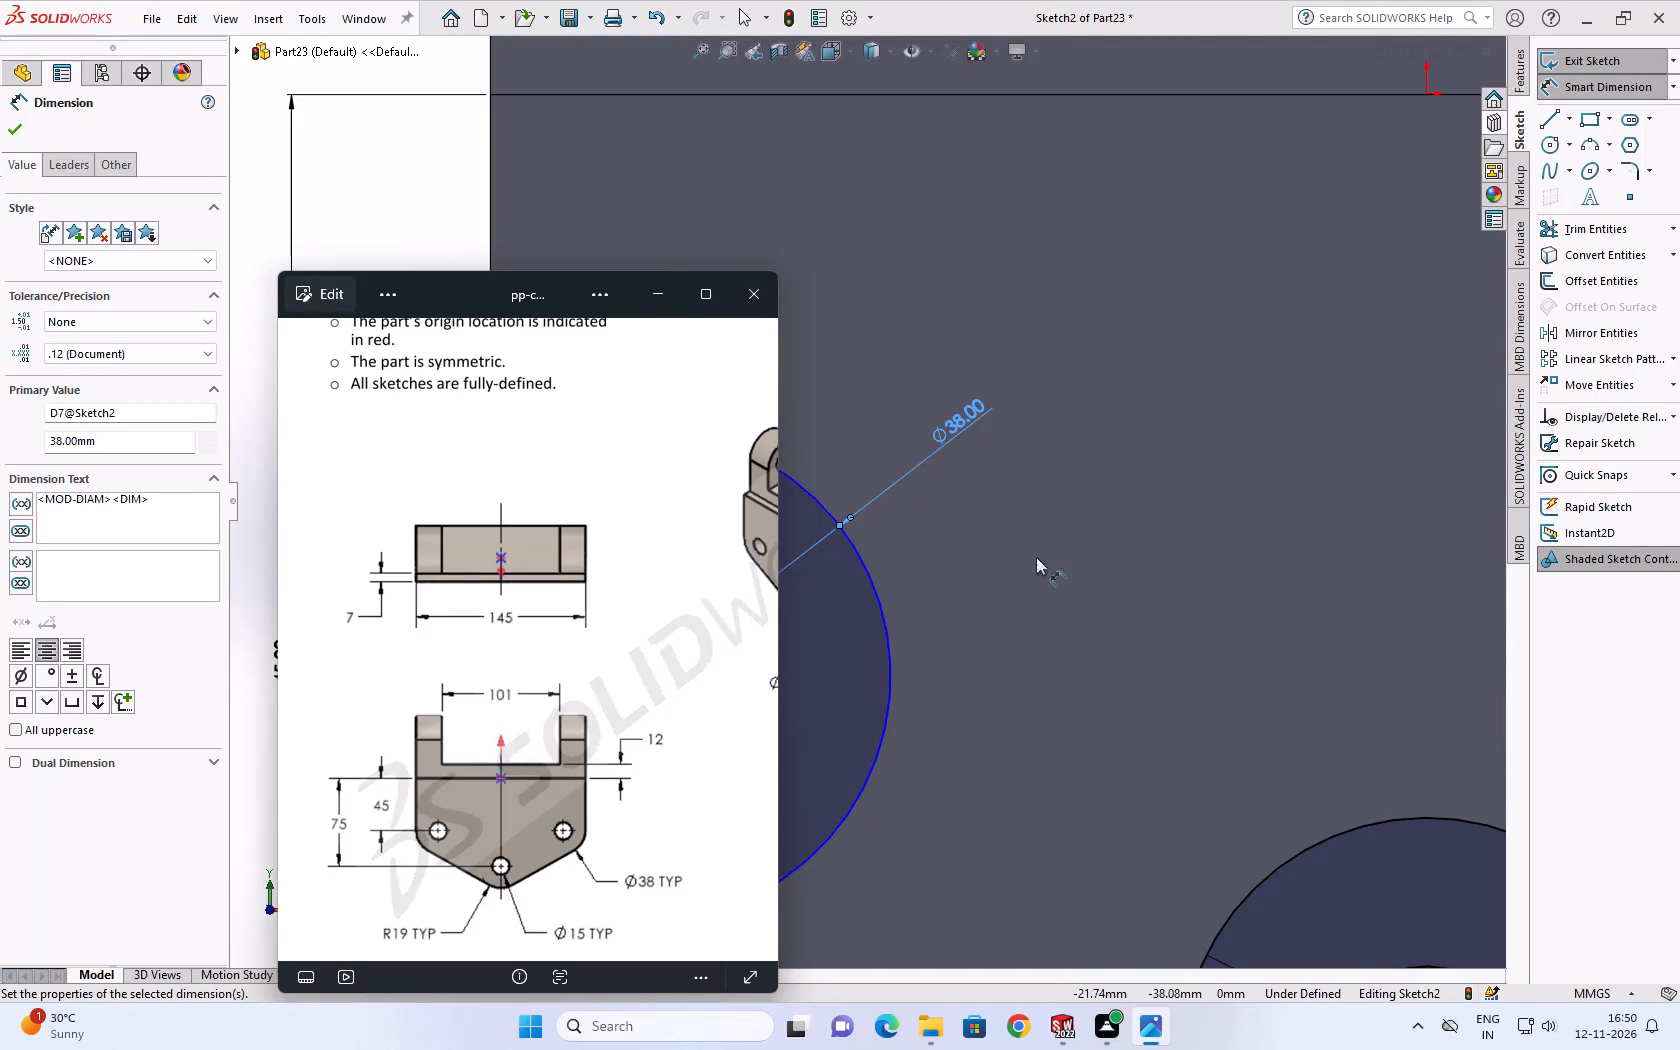
pyautogui.click(379, 174)
pyautogui.scroll(2, 683, 546)
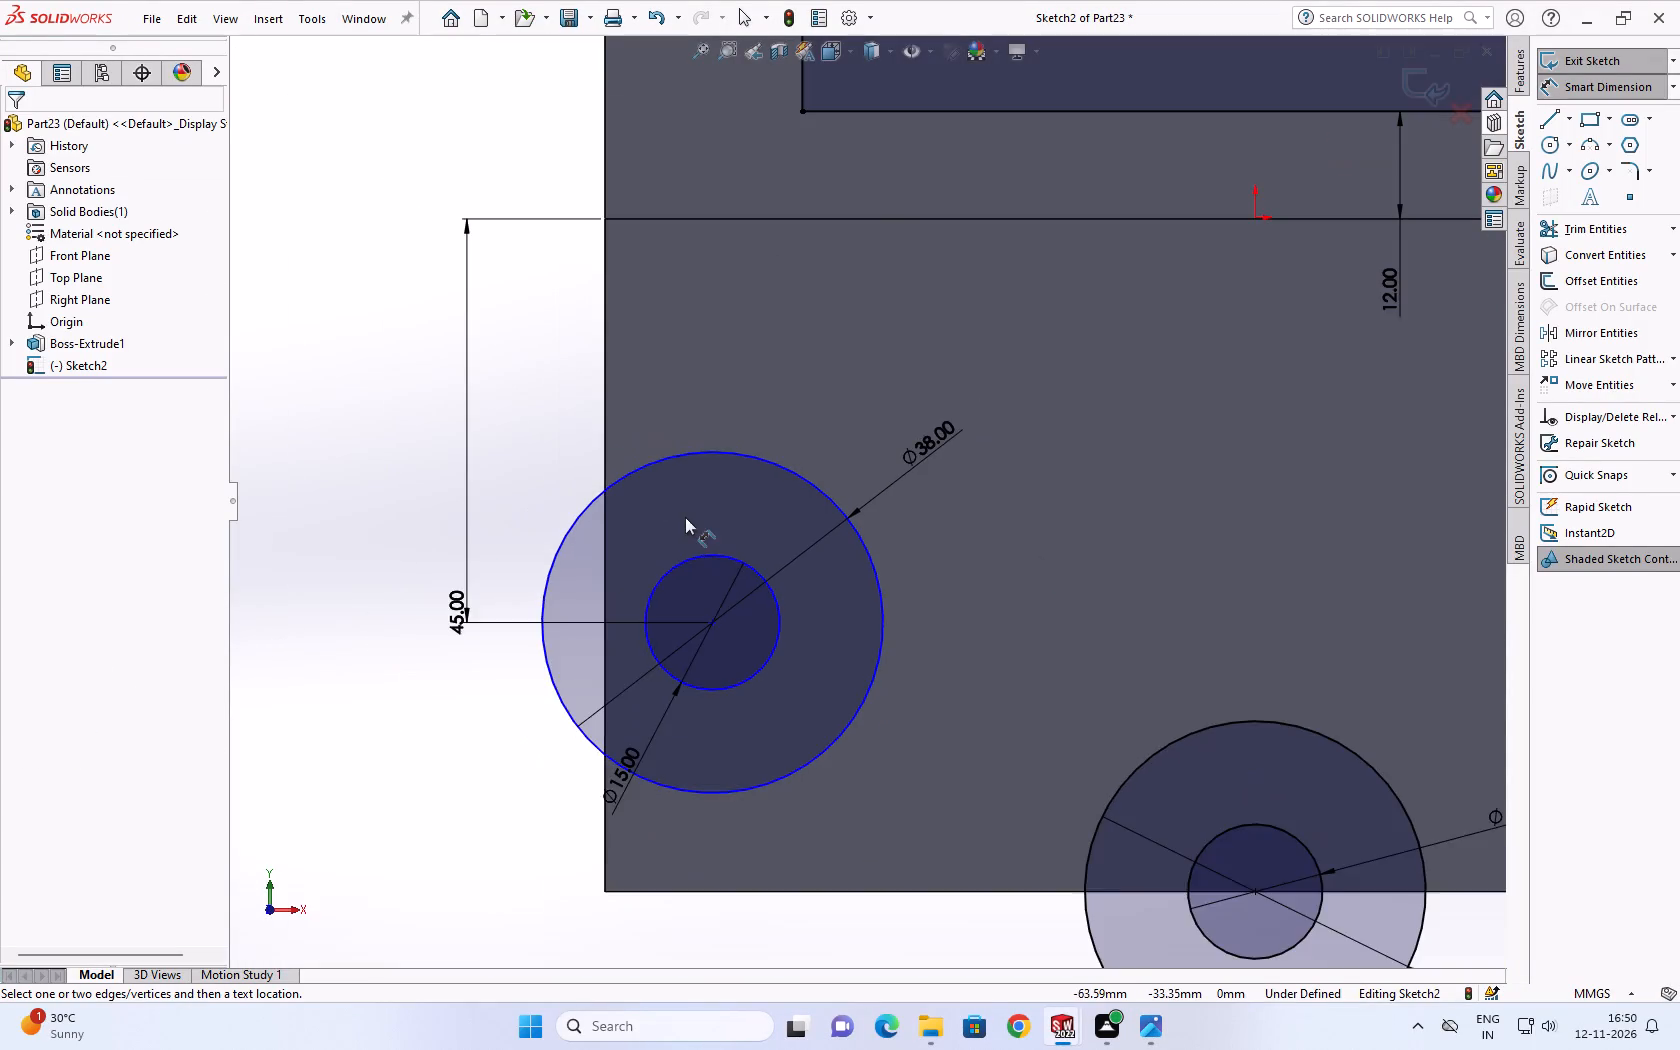
# Make the outer 38 mm side circle tangent to the plate's left vertical edge.
pyautogui.scroll(2, 690, 524)
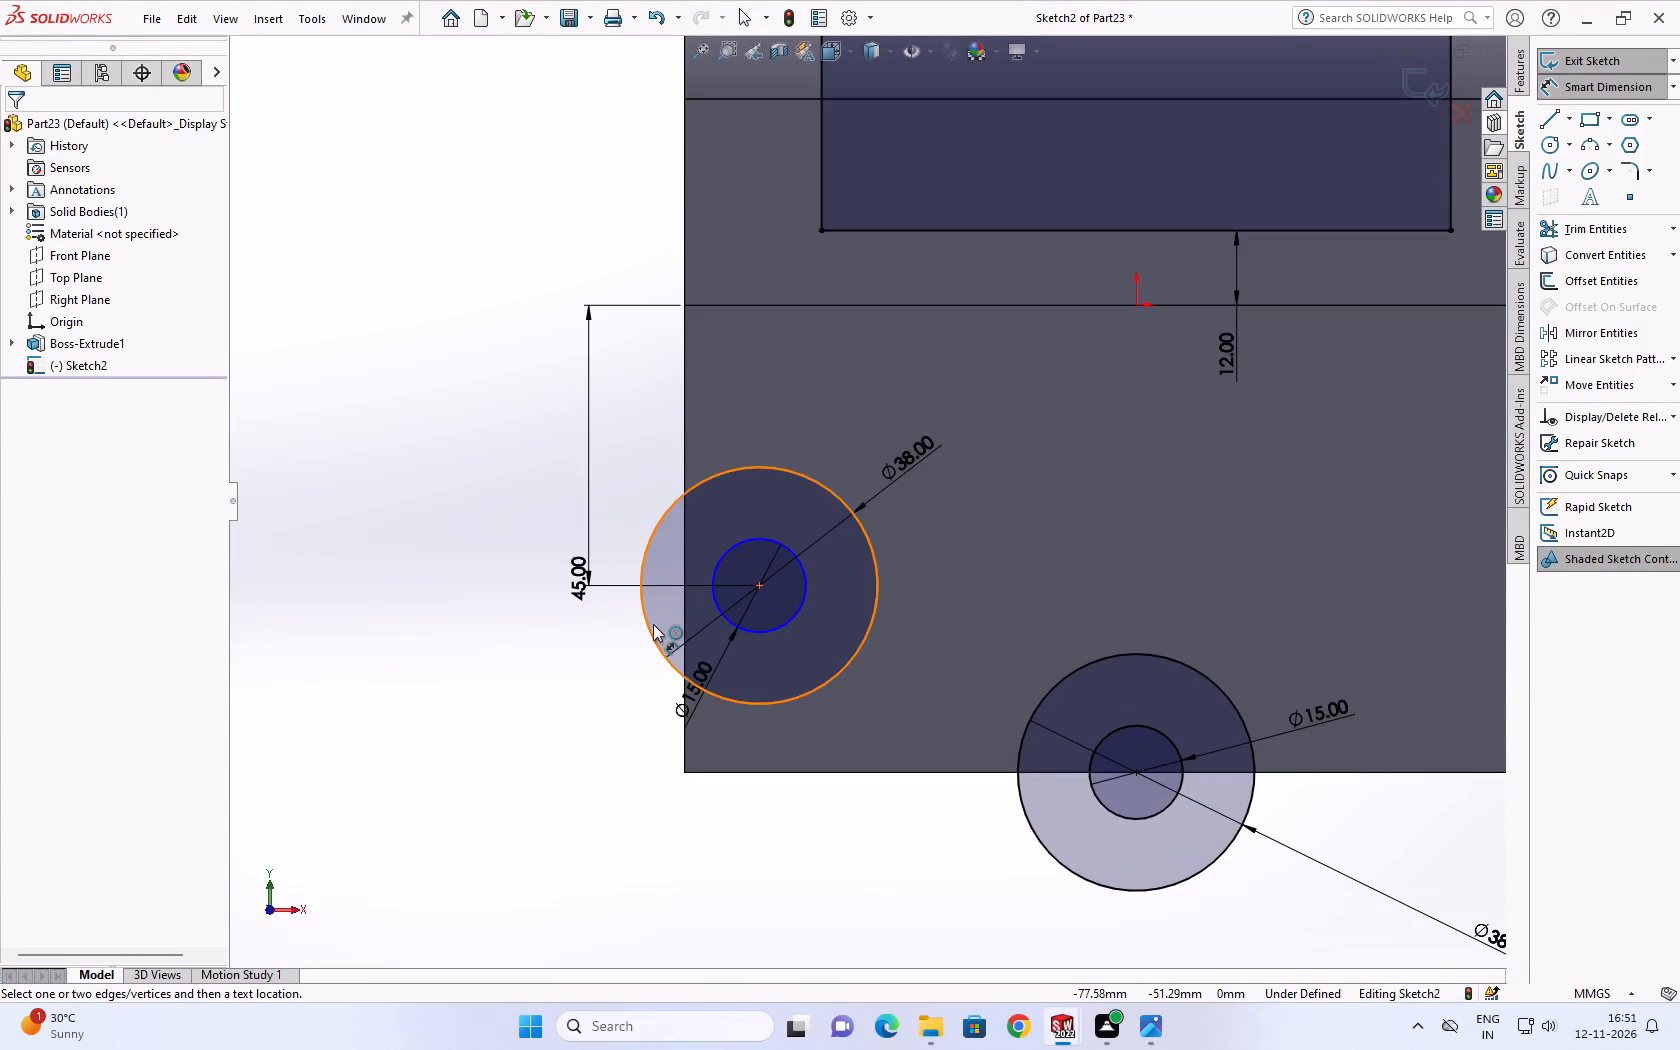
pyautogui.click(653, 624)
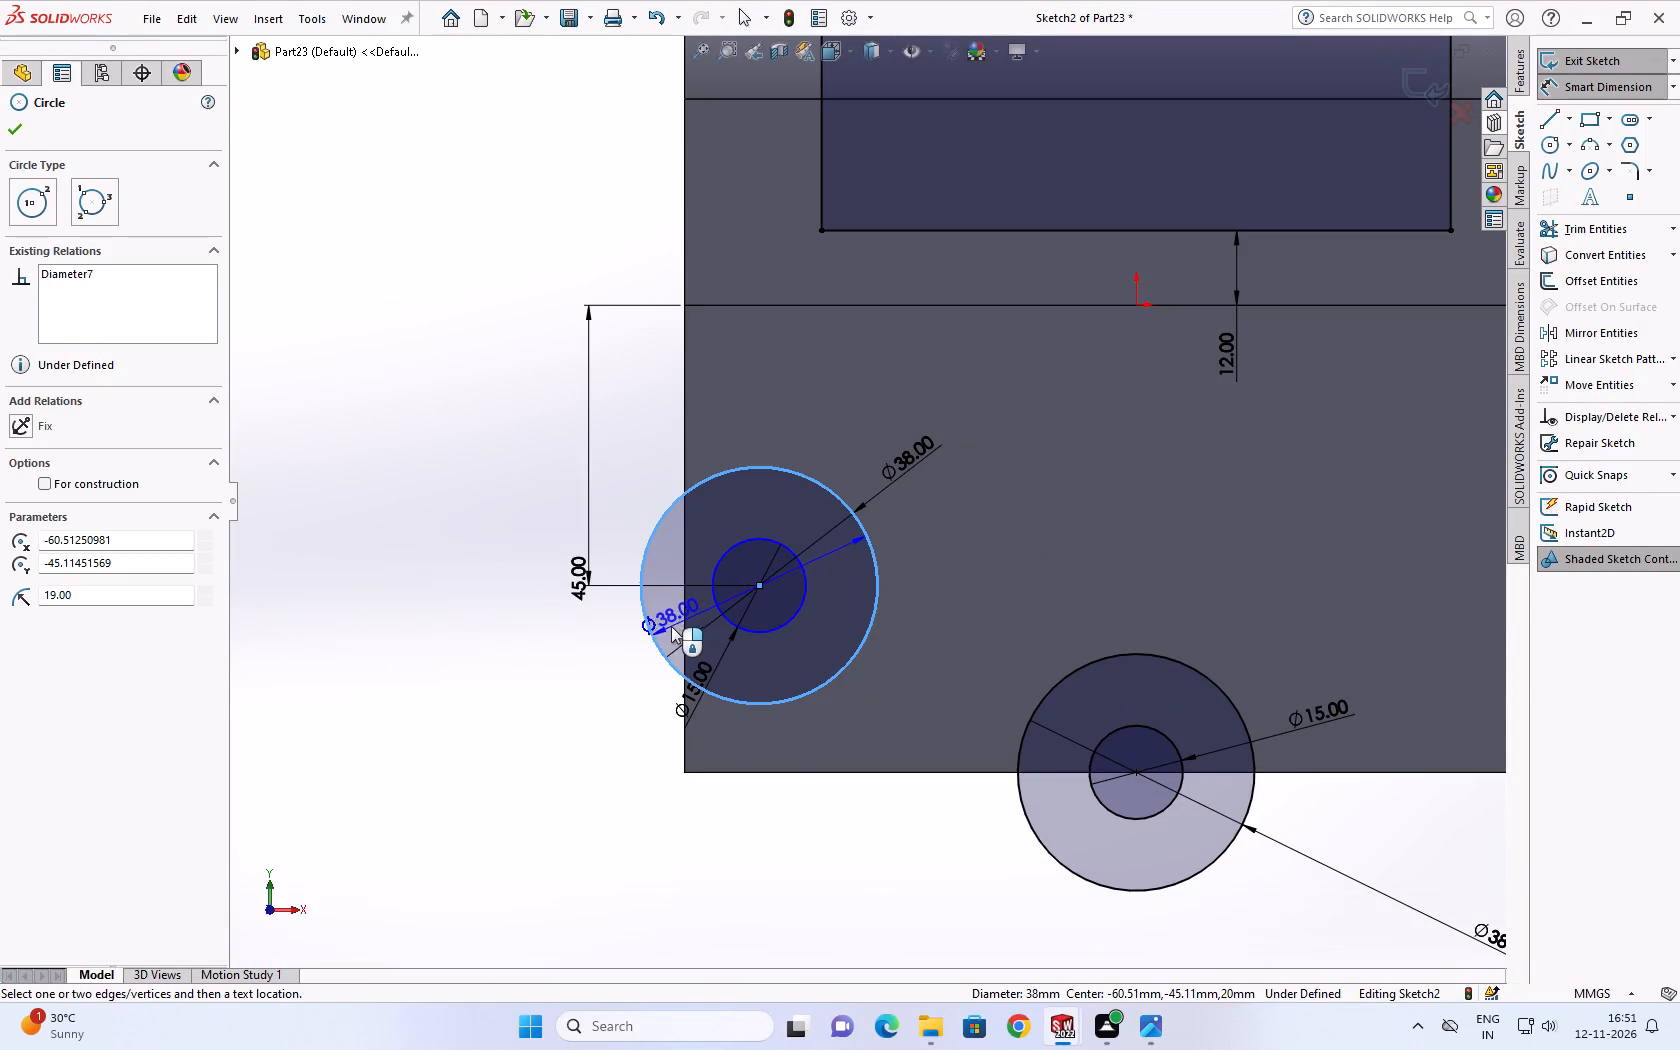
pyautogui.press('Escape')
pyautogui.press('Escape')
pyautogui.press('Escape')
pyautogui.press('Escape')
pyautogui.click(653, 630)
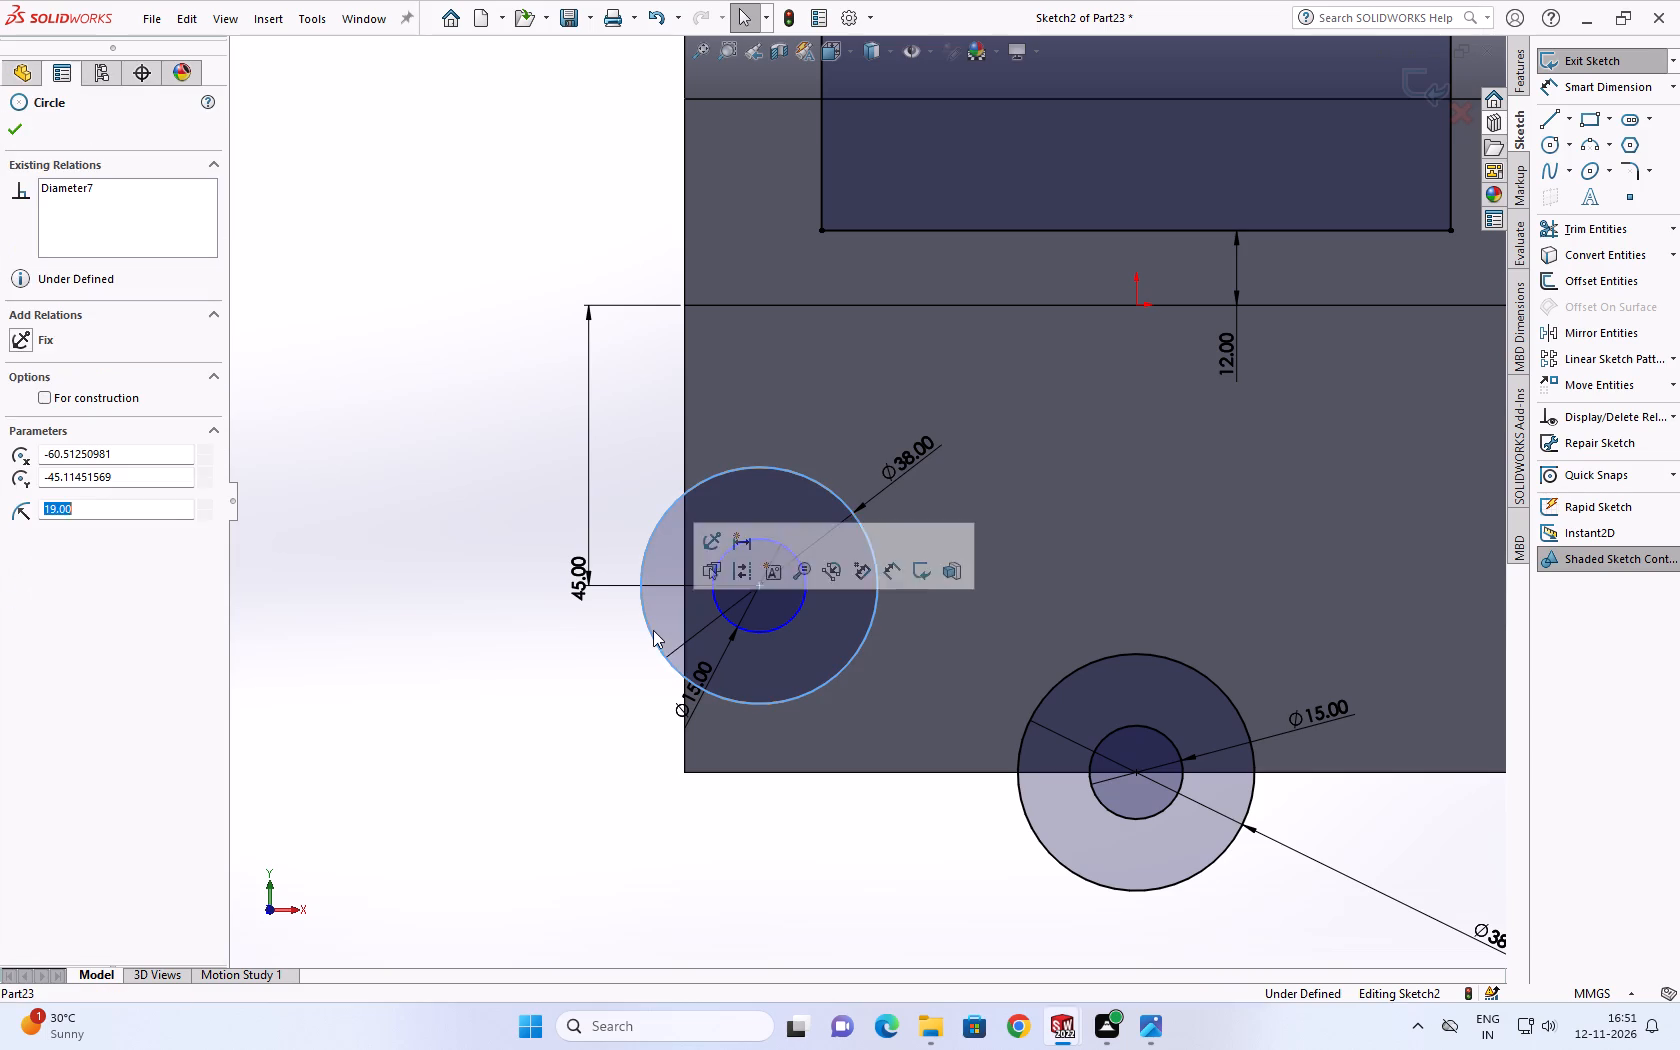
pyautogui.keyDown('ctrl'); pyautogui.click(683, 624); pyautogui.keyUp('ctrl')
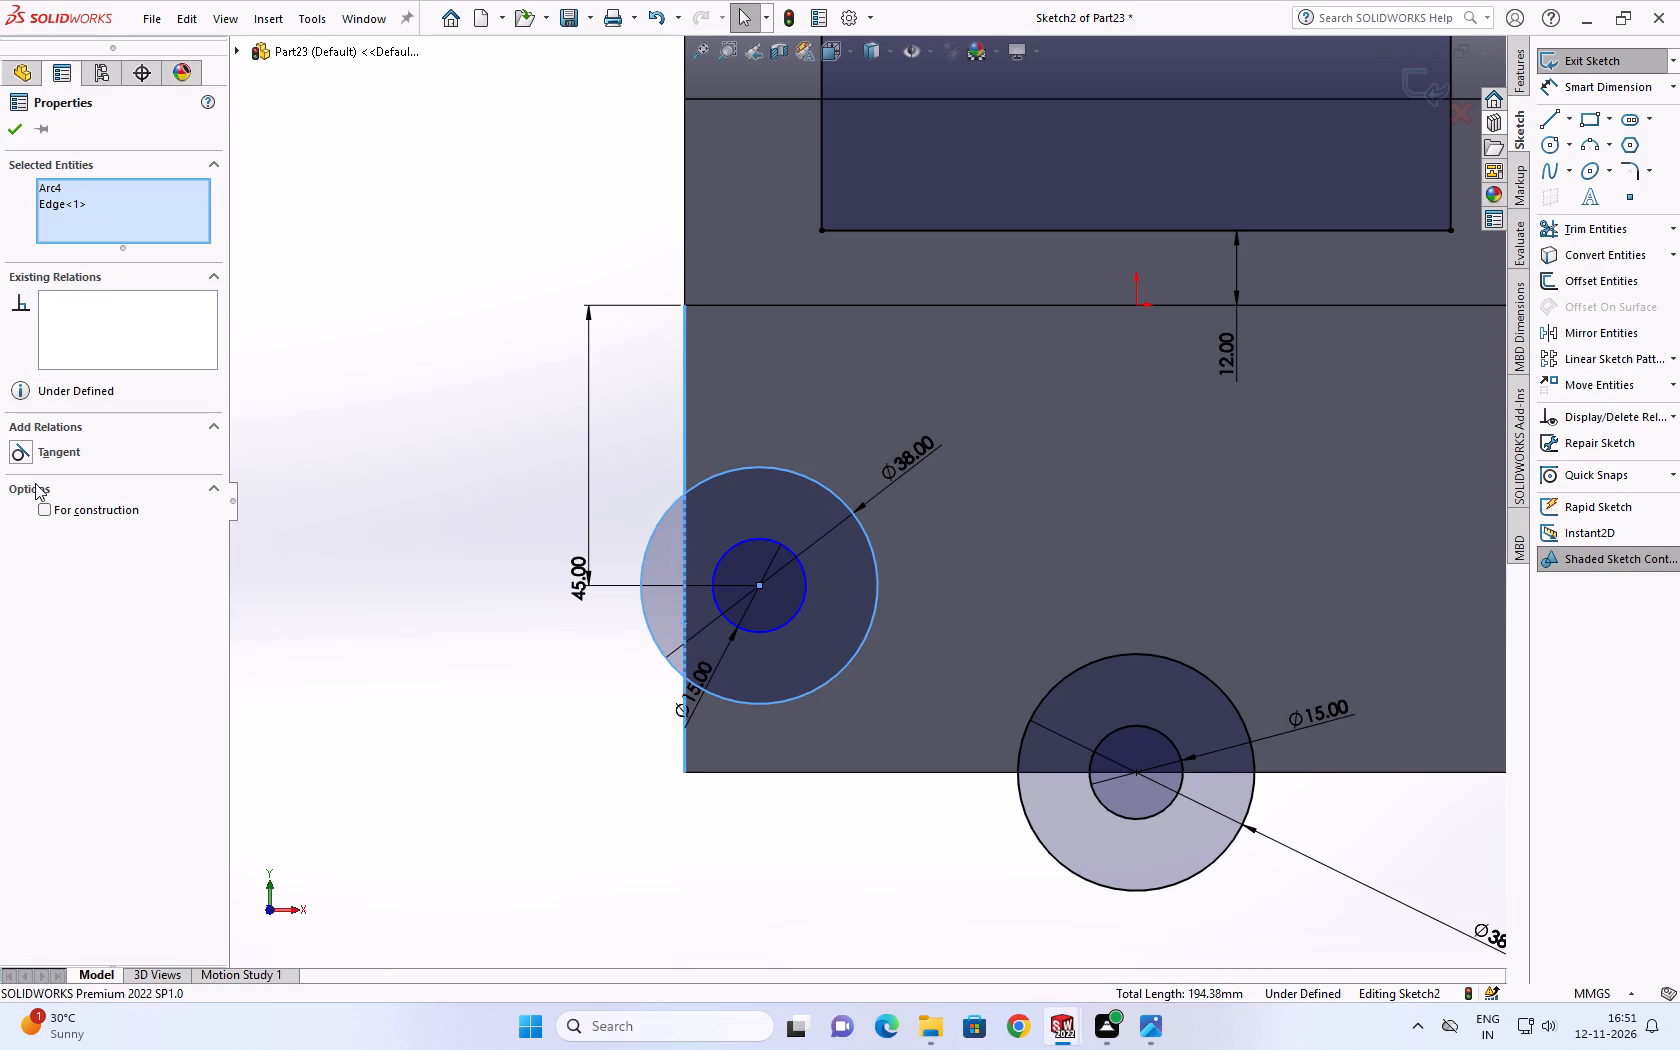
pyautogui.click(28, 457)
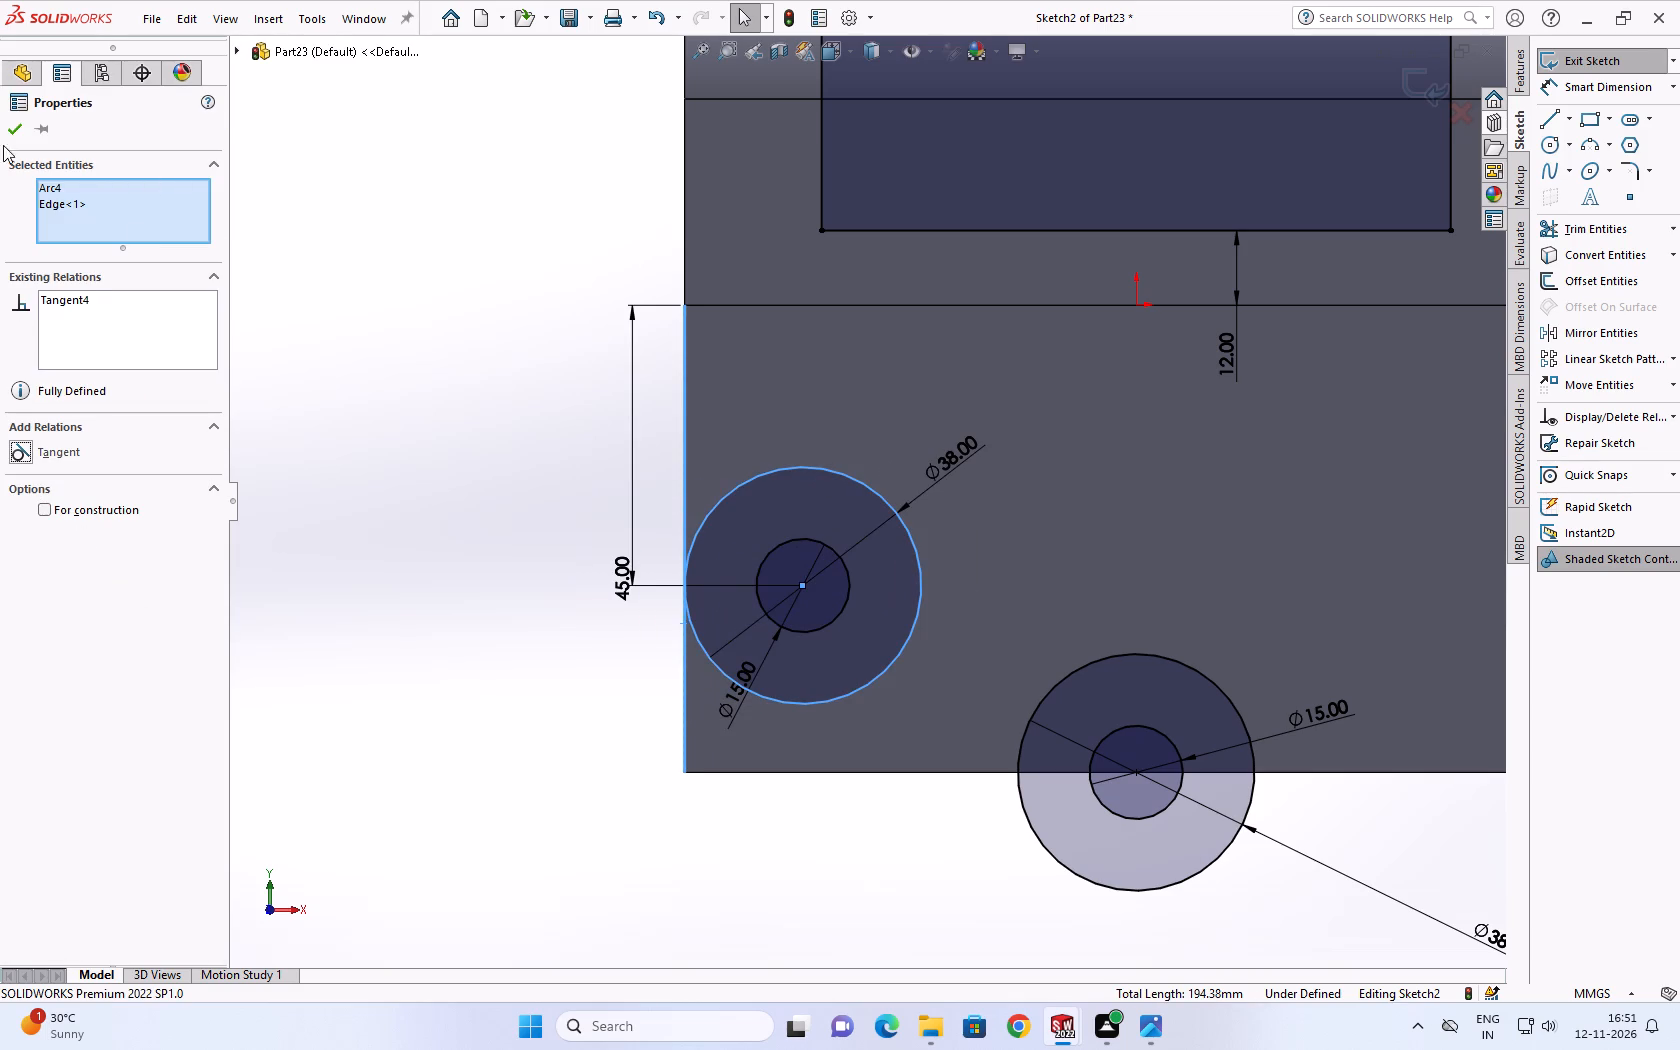
pyautogui.click(12, 131)
# Sketch a sloping line about 94 mm long running below the left 38 mm circle and past the bottom-centre 38 mm circle.
pyautogui.scroll(2, 765, 404)
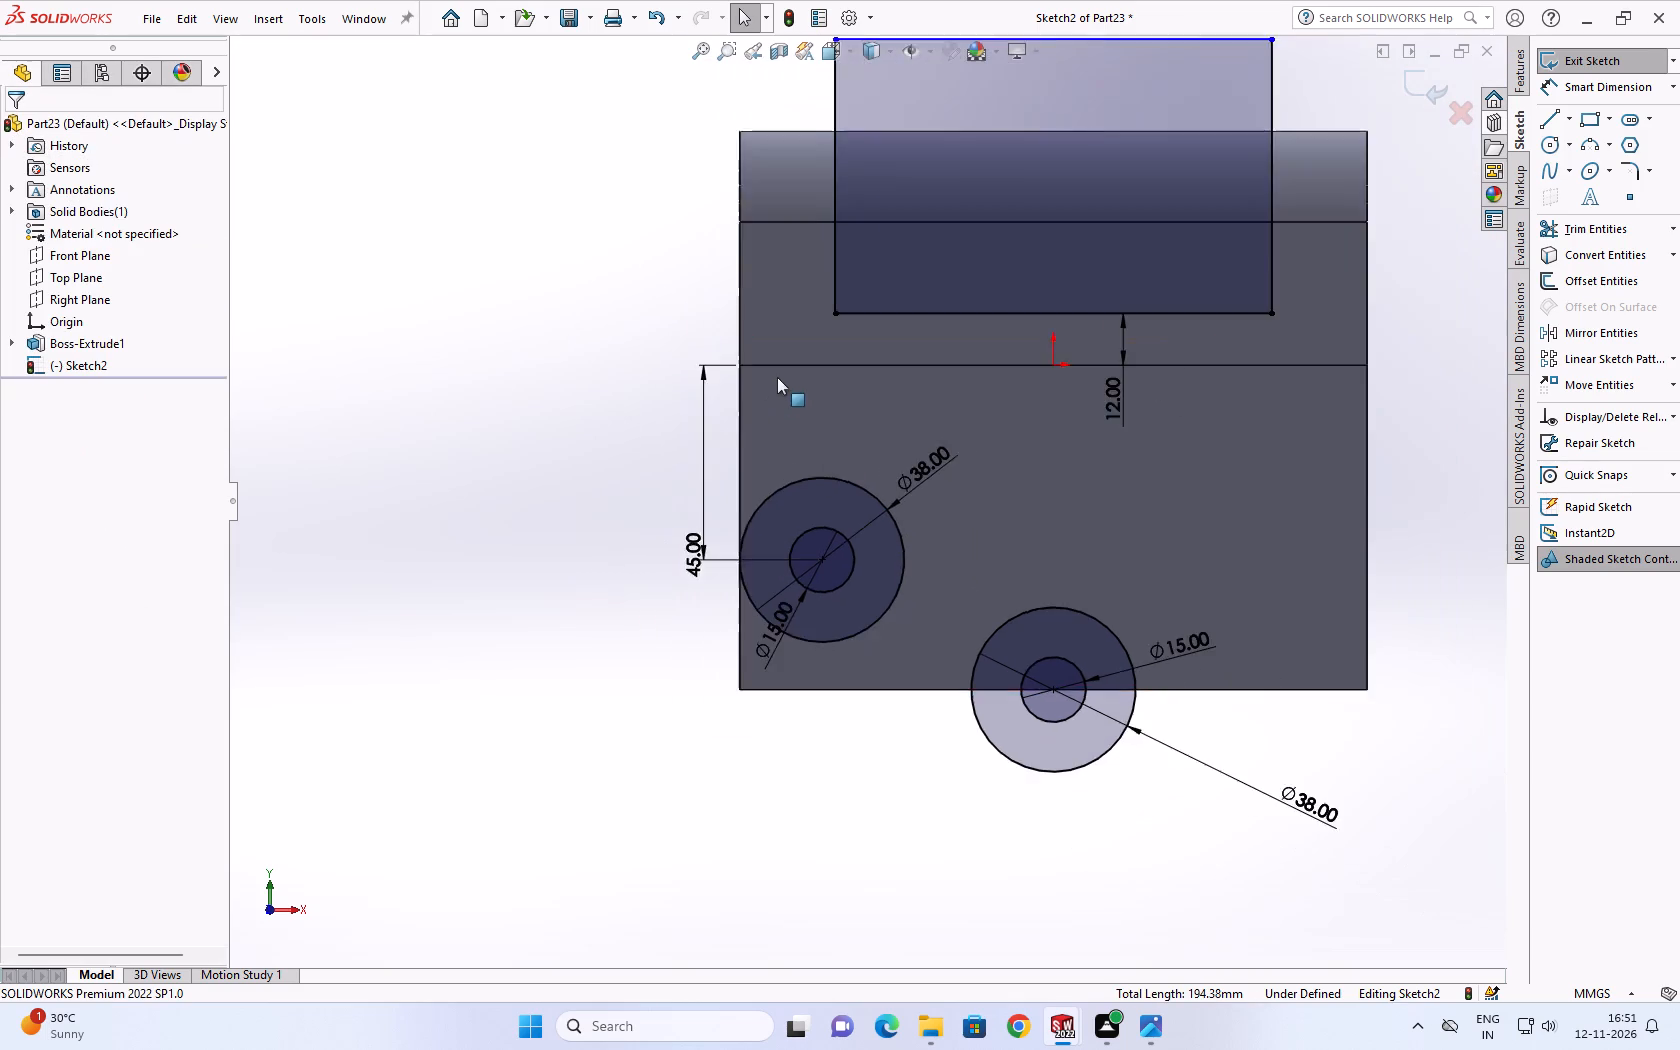
pyautogui.scroll(3, 777, 377)
pyautogui.scroll(-5, 834, 478)
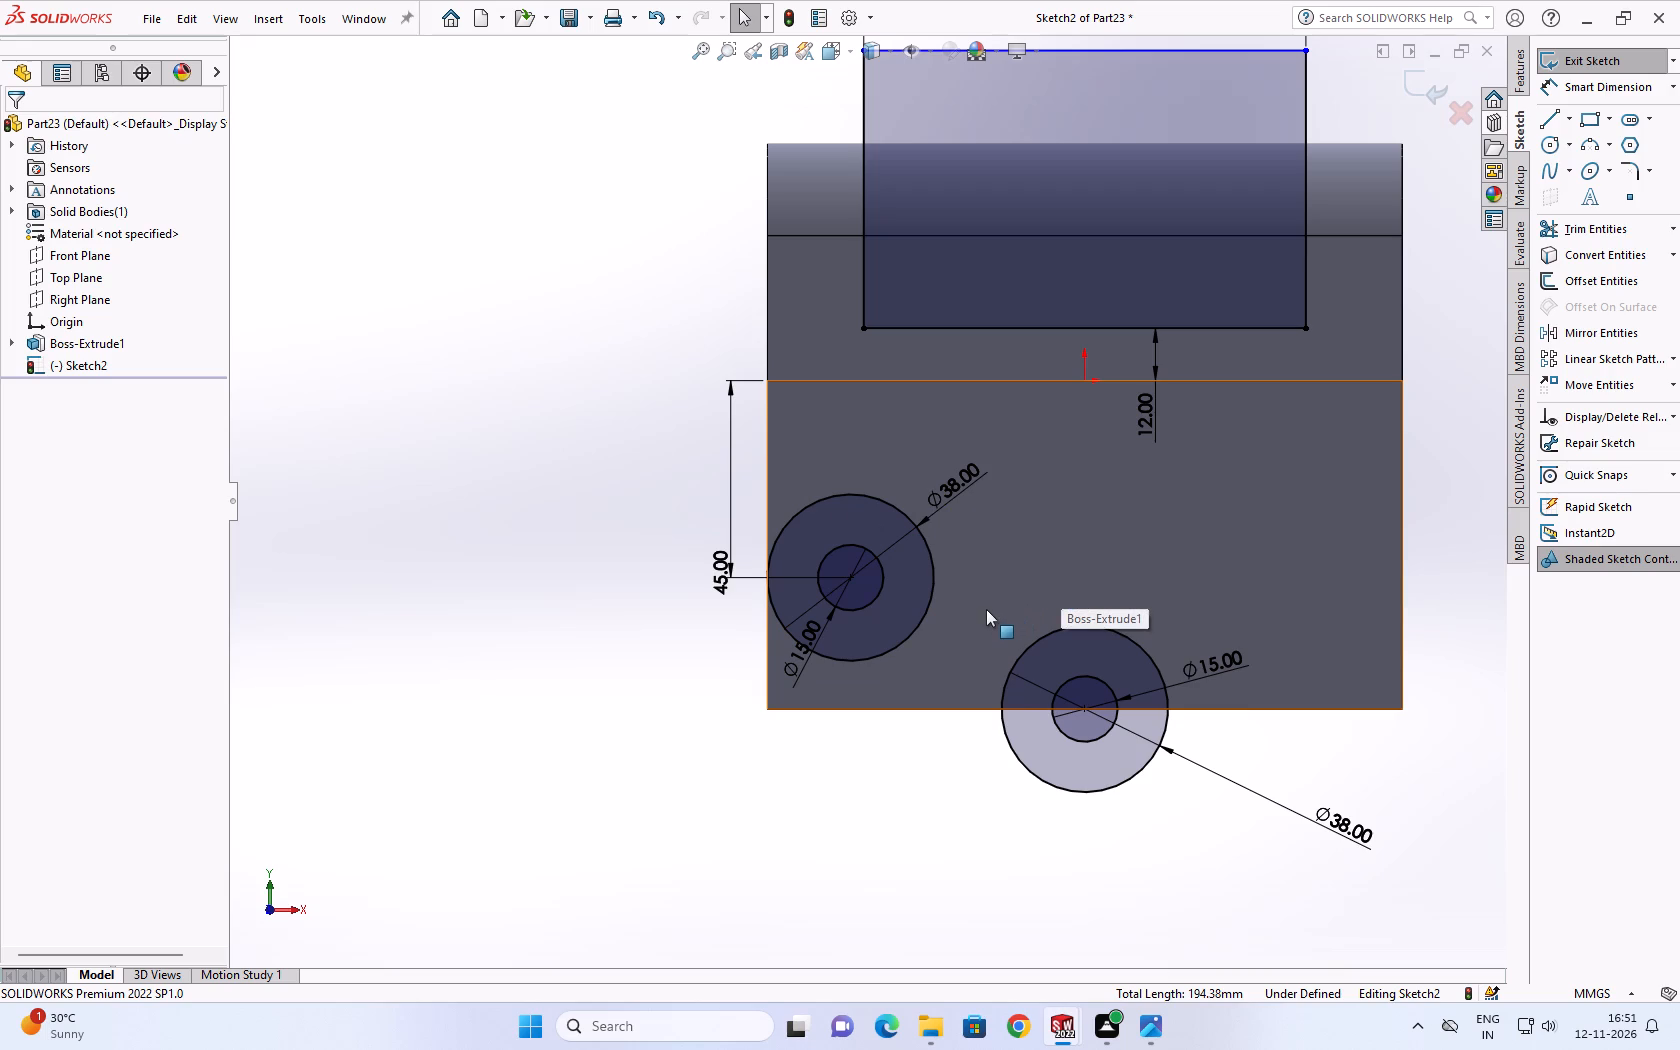
pyautogui.click(1553, 121)
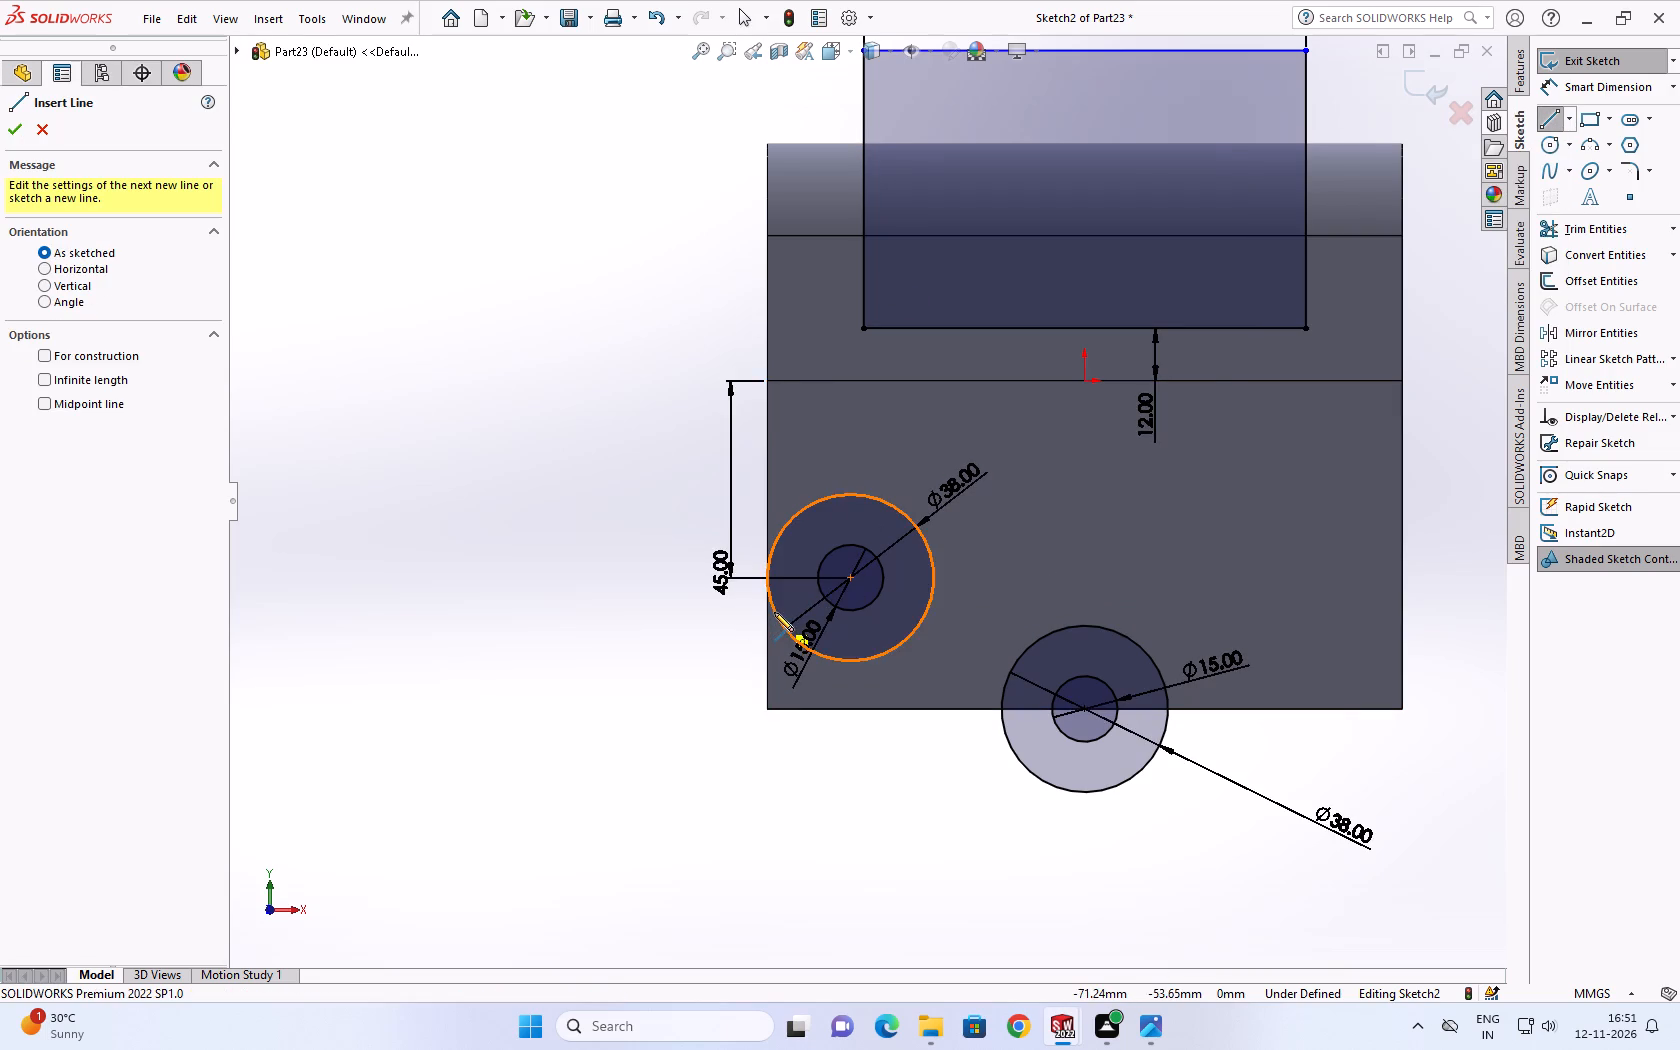
pyautogui.scroll(-1, 774, 612)
pyautogui.click(738, 594)
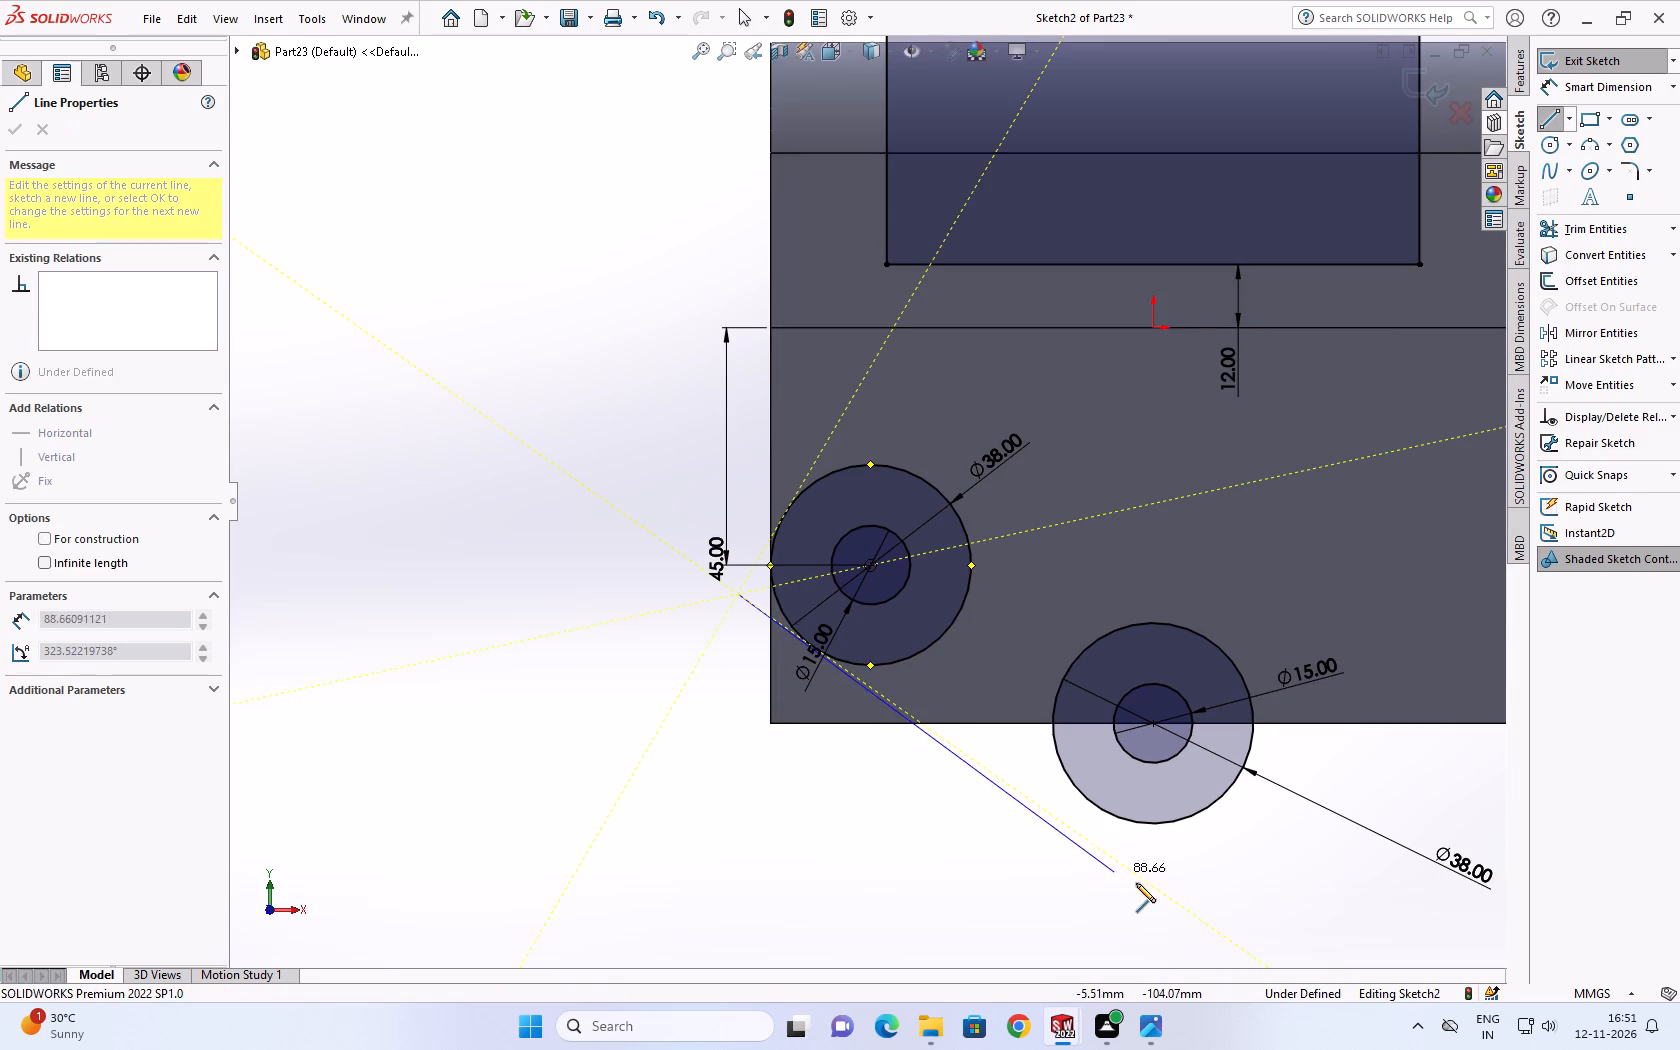
pyautogui.click(1141, 886)
pyautogui.scroll(-3, 1145, 886)
pyautogui.press('Escape')
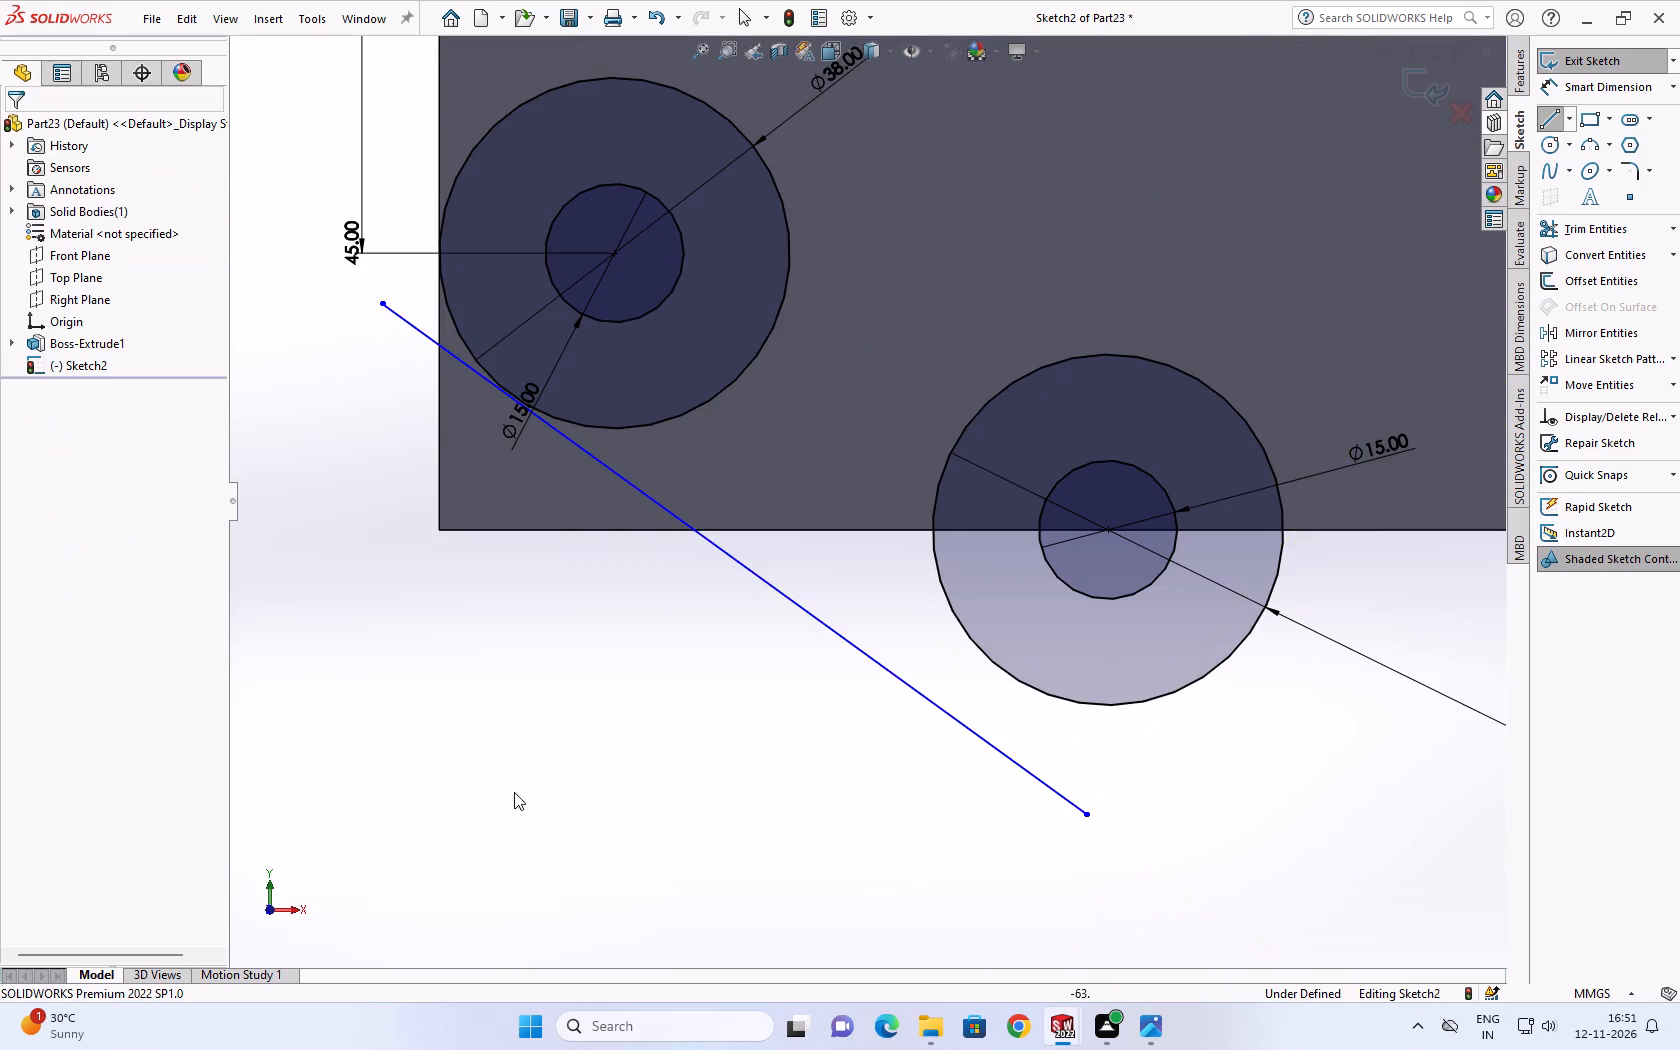
# Make the sloping line tangent to both the left and the bottom-centre 38 mm circles.
pyautogui.keyDown('ctrl'); pyautogui.click(590, 454); pyautogui.keyUp('ctrl')
pyautogui.keyDown('ctrl'); pyautogui.click(586, 423); pyautogui.keyUp('ctrl')
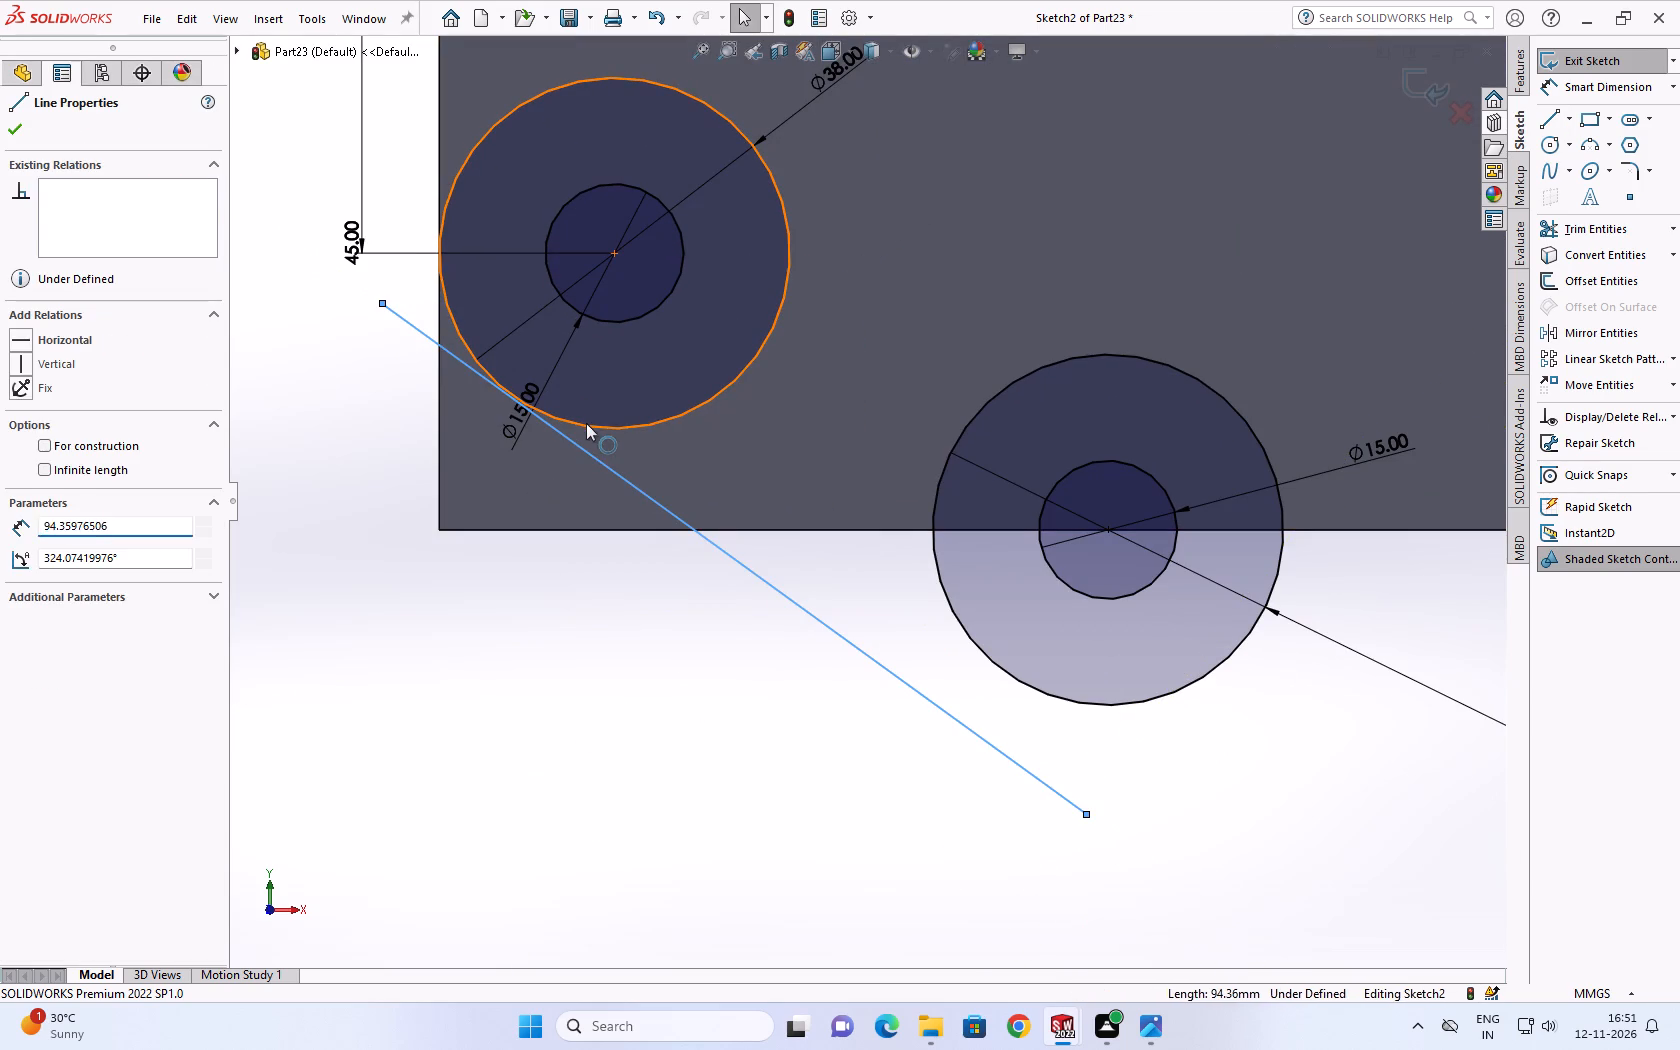
pyautogui.click(25, 450)
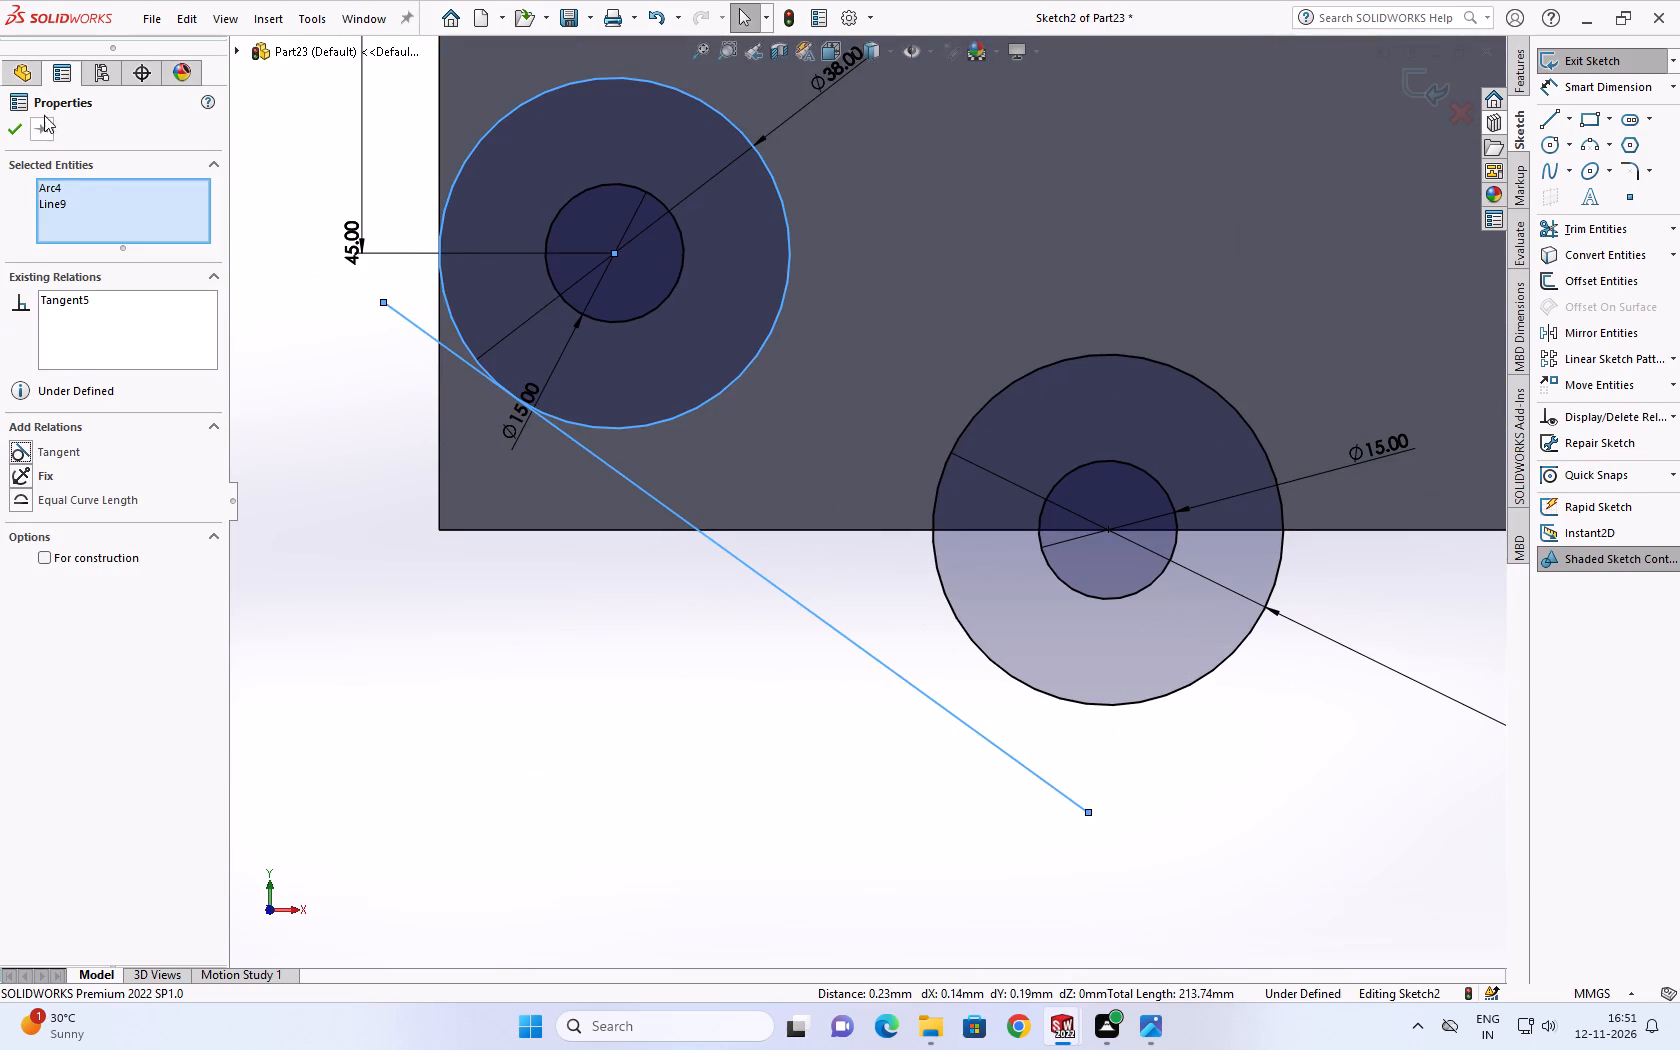
pyautogui.click(16, 126)
pyautogui.keyDown('ctrl'); pyautogui.click(963, 720); pyautogui.keyUp('ctrl')
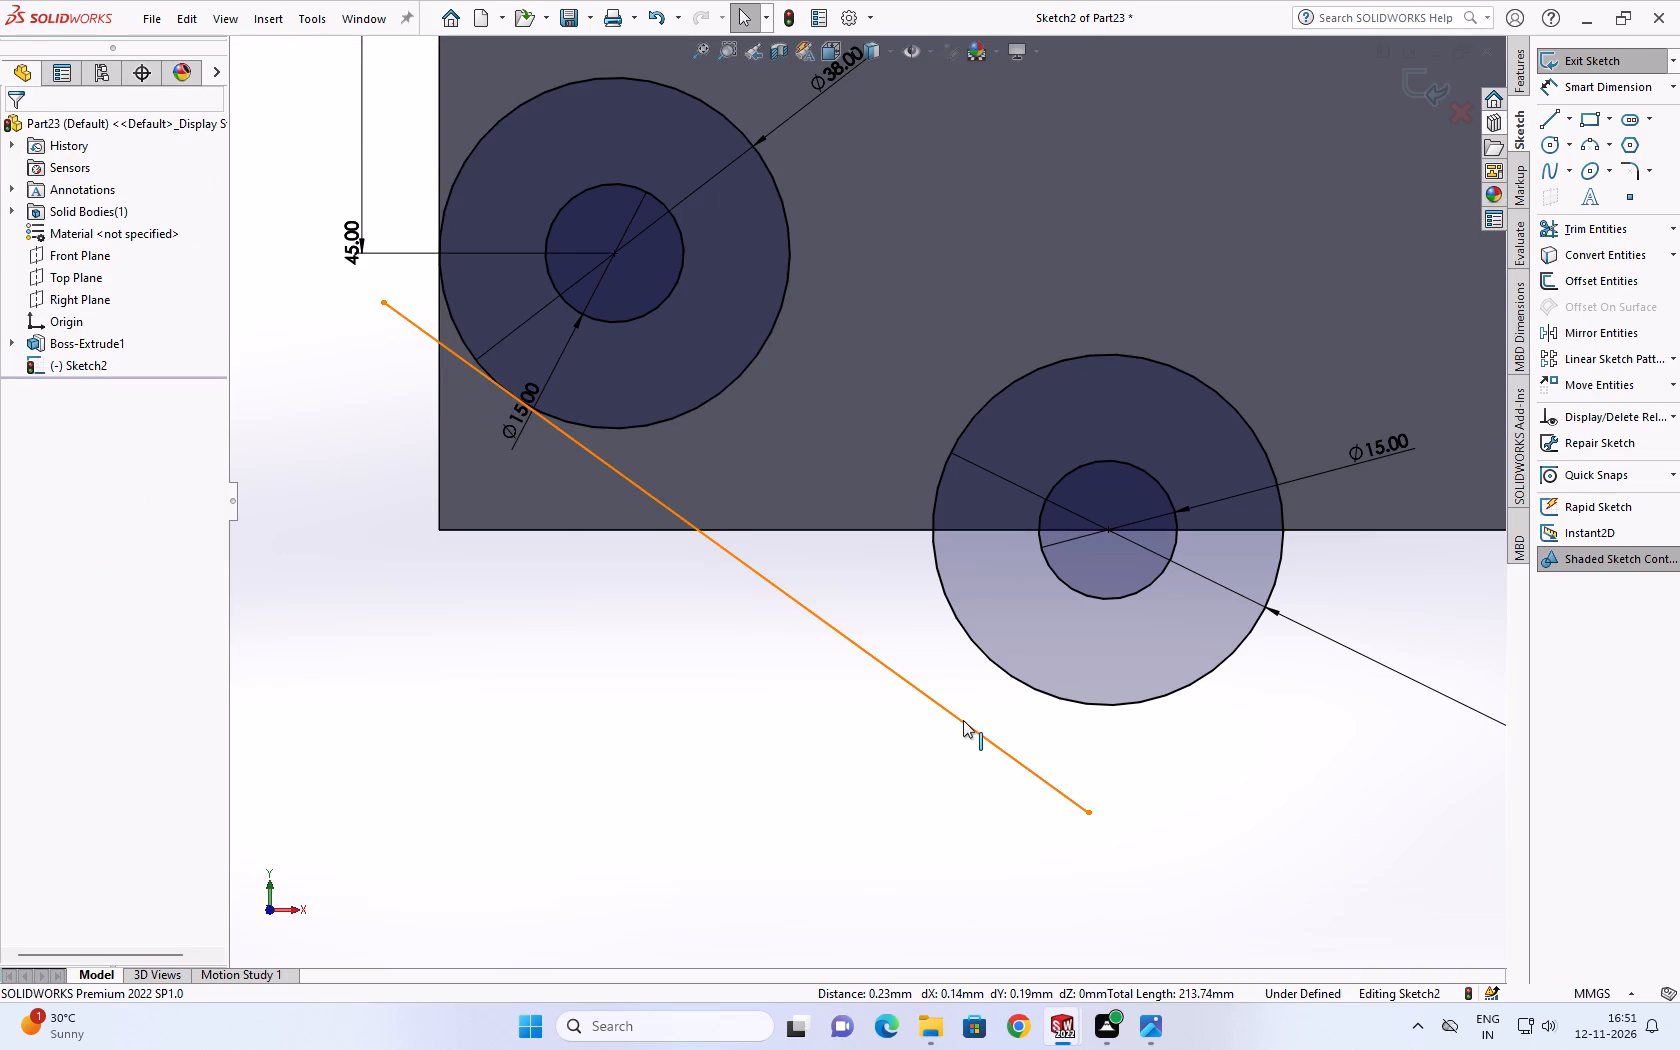
pyautogui.keyDown('ctrl'); pyautogui.click(1007, 674); pyautogui.keyUp('ctrl')
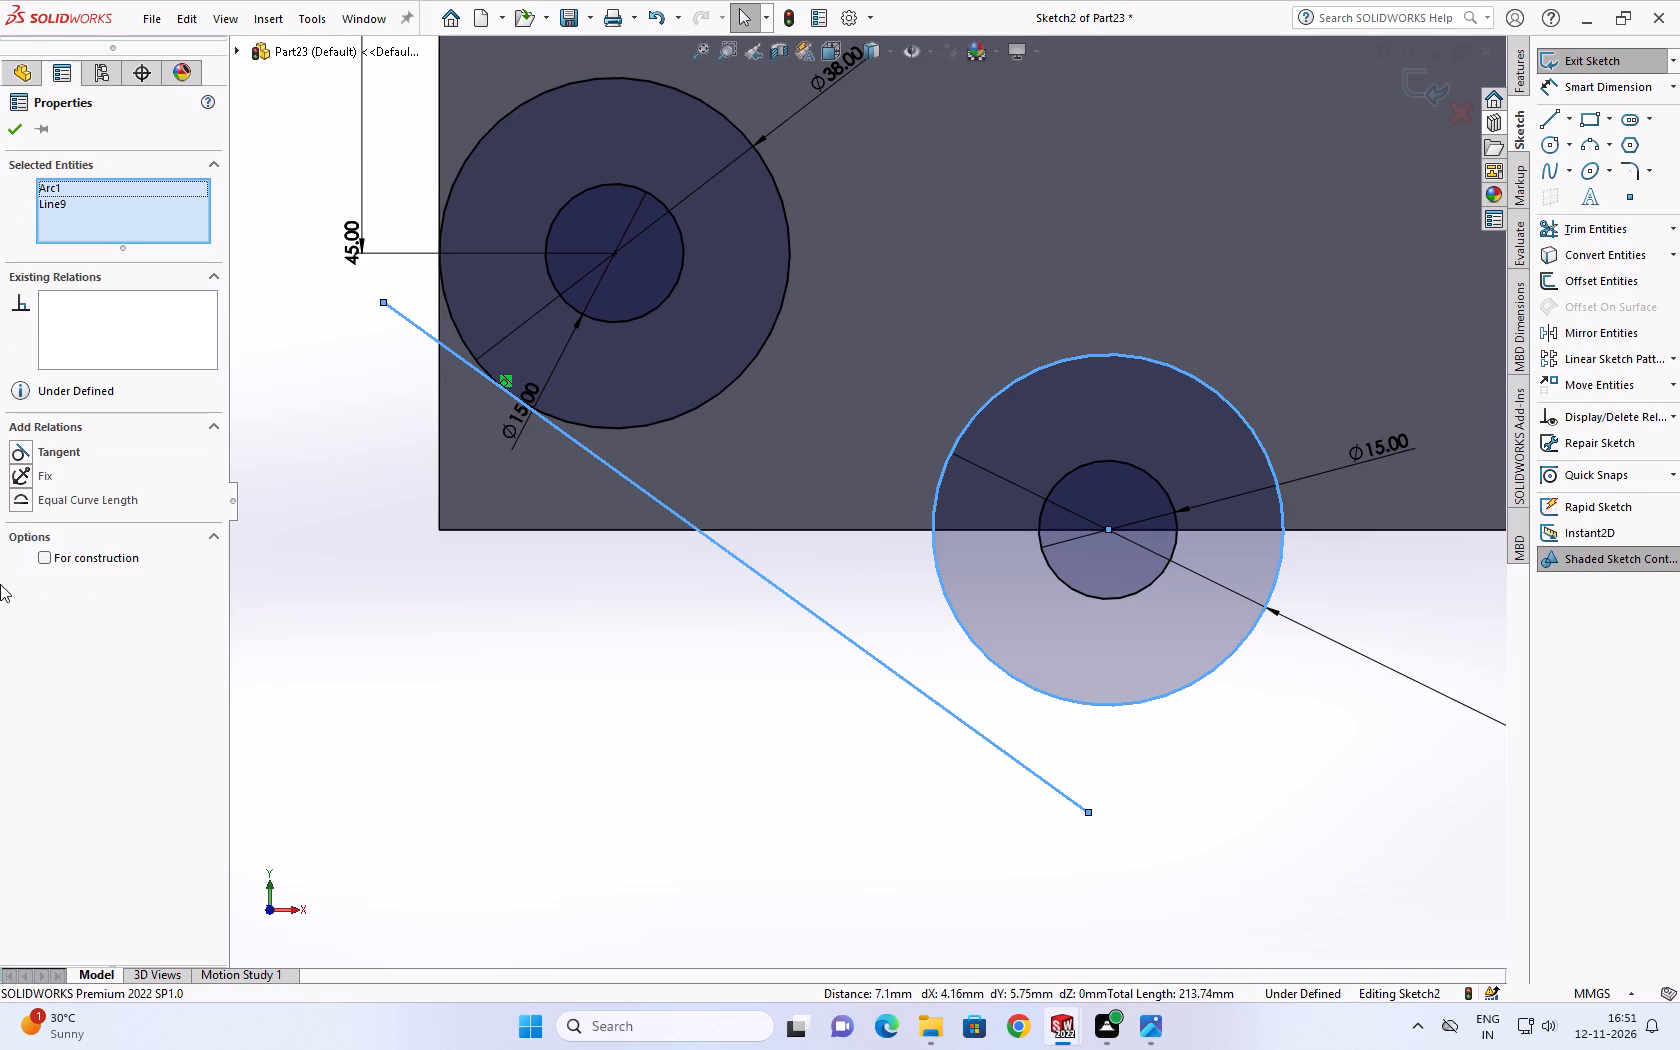
pyautogui.click(28, 454)
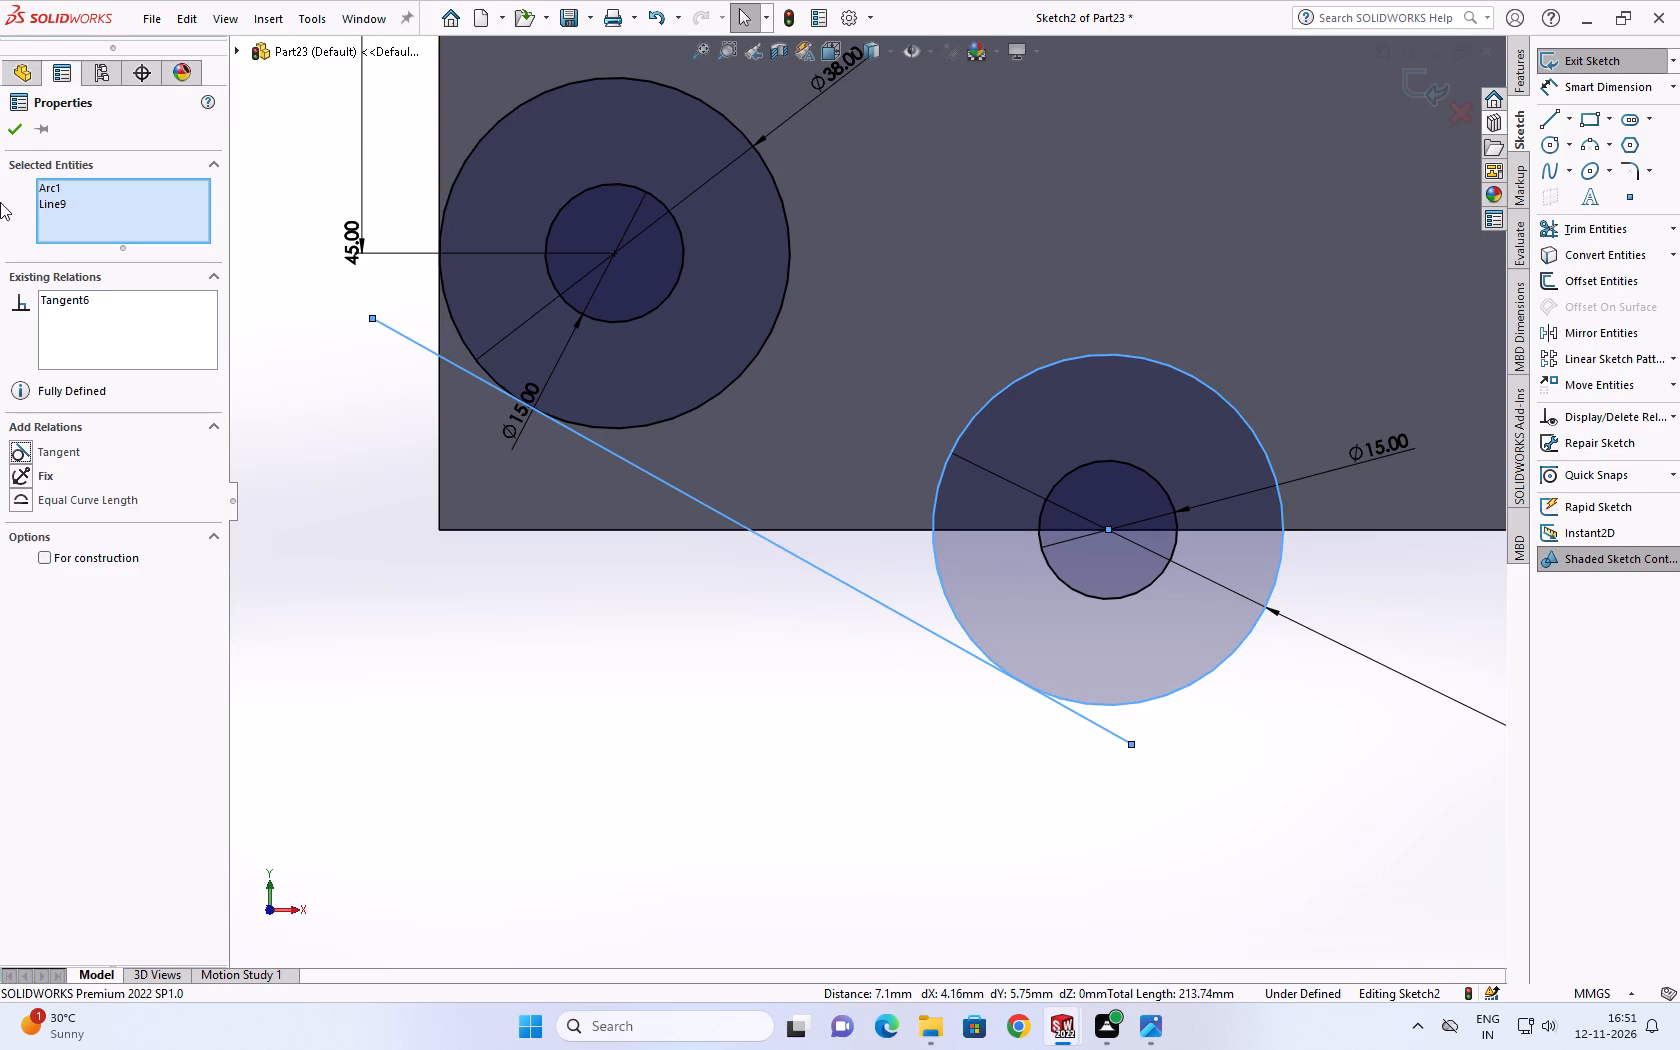
pyautogui.click(11, 127)
# Trim the sloping line's two overhanging ends back to its tangent points on the 38 mm circles.
pyautogui.click(1559, 222)
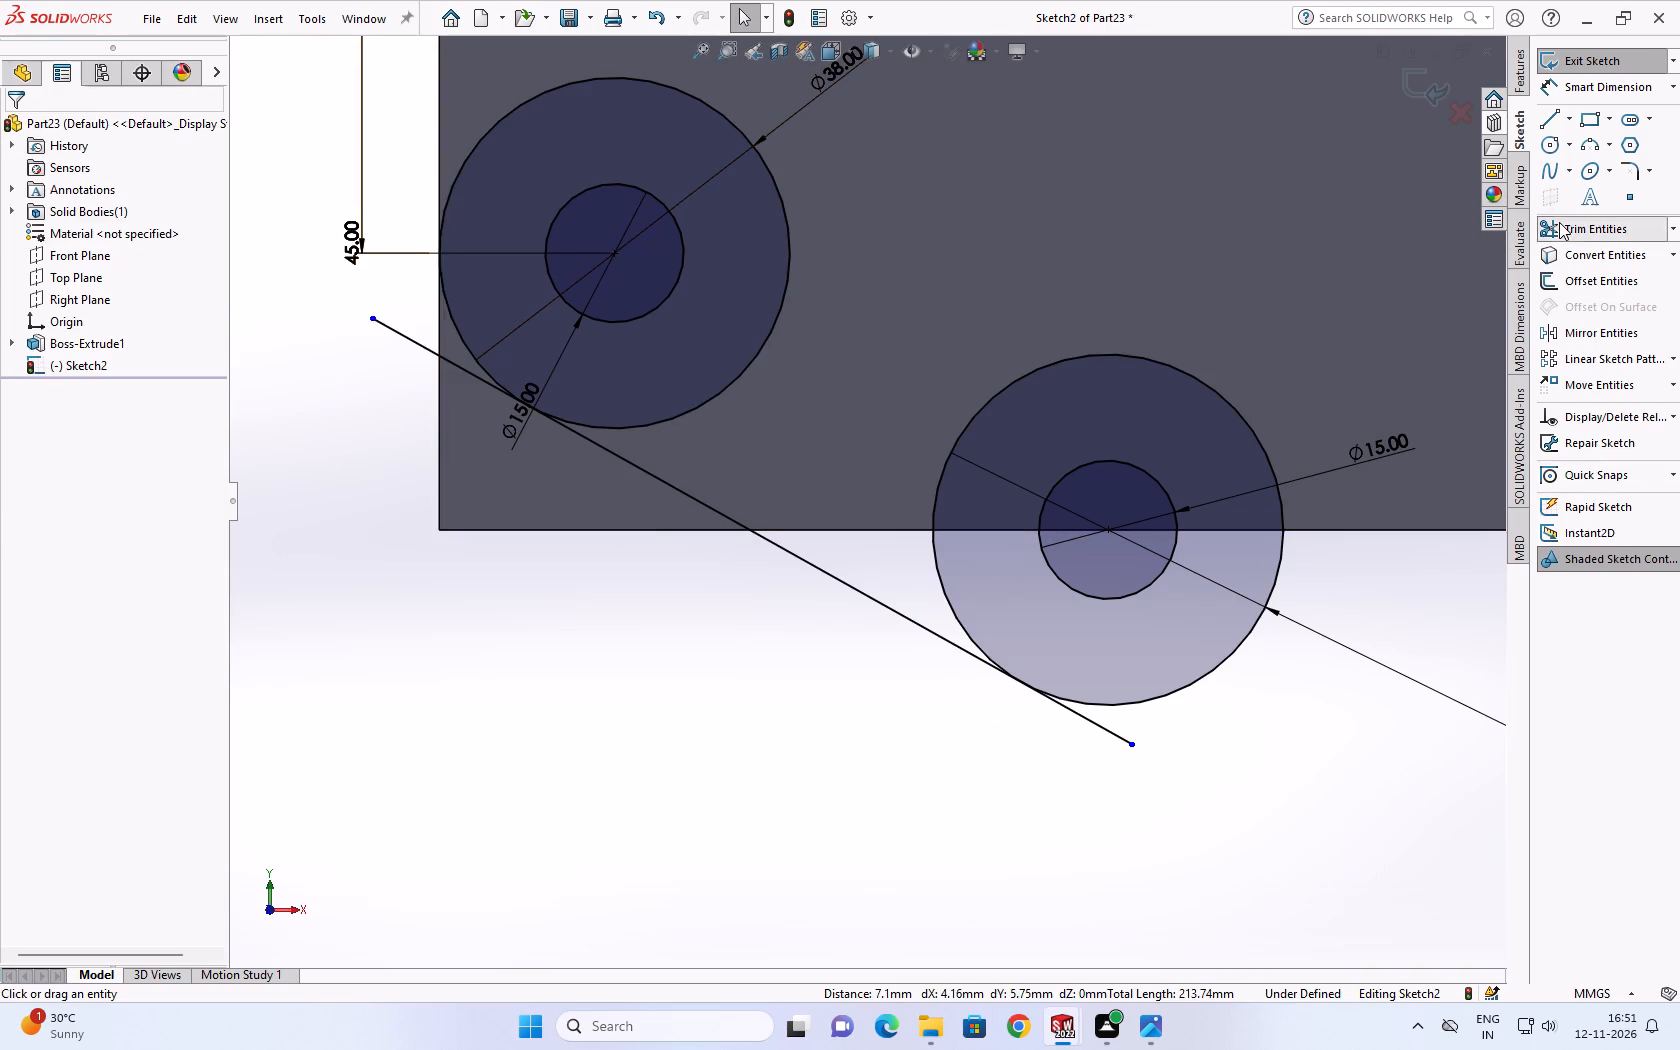
pyautogui.scroll(-1, 373, 346)
pyautogui.click(434, 339)
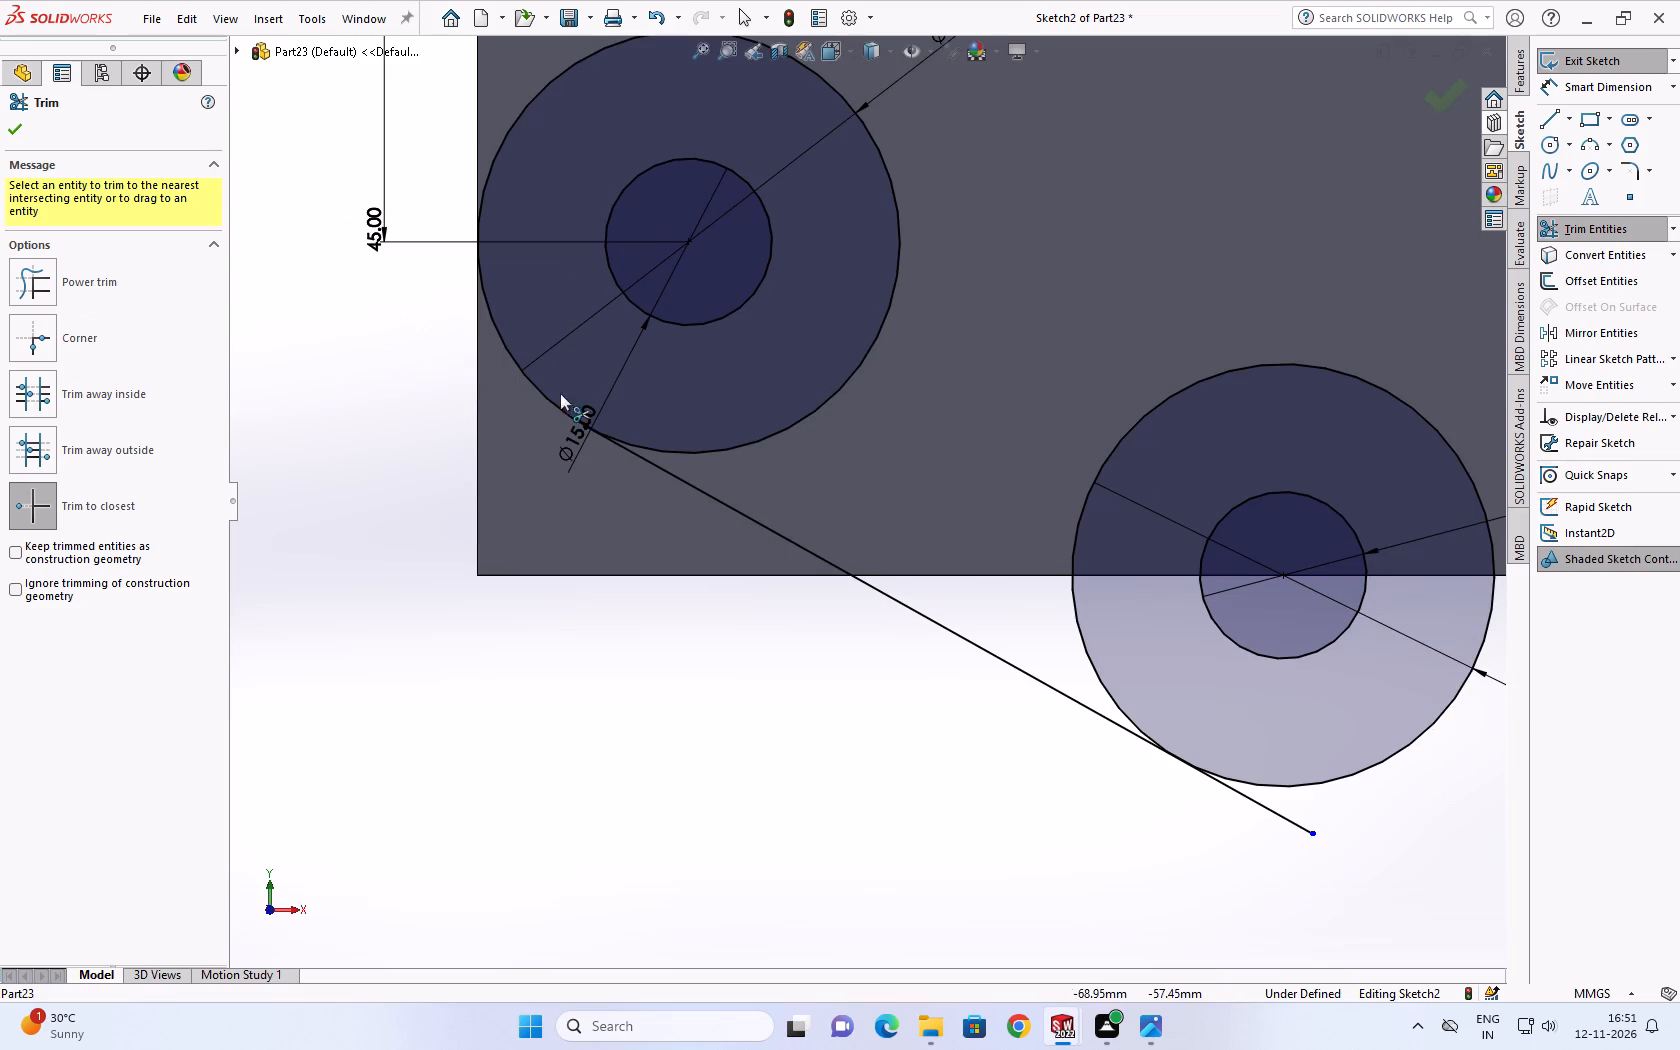
pyautogui.click(1302, 830)
# Sketch a vertical centreline from the bottom-centre circles' centre up to the origin.
pyautogui.scroll(3, 1191, 813)
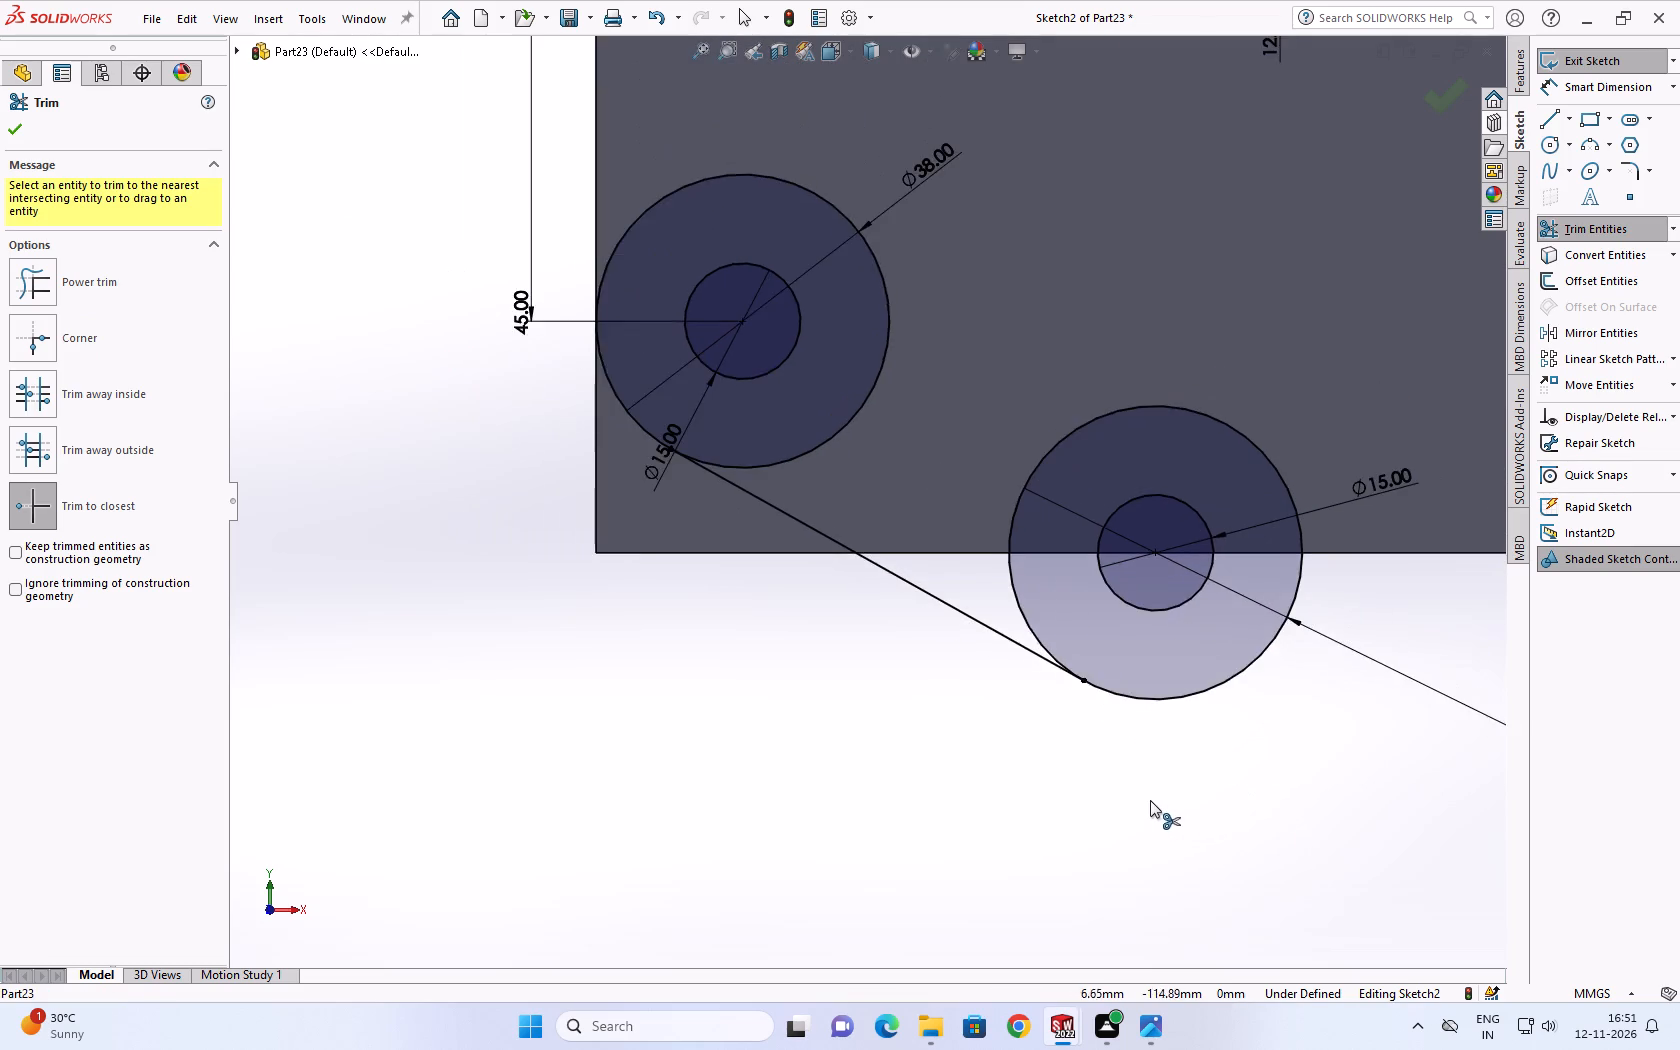
pyautogui.scroll(4, 1150, 800)
pyautogui.scroll(-2, 1081, 652)
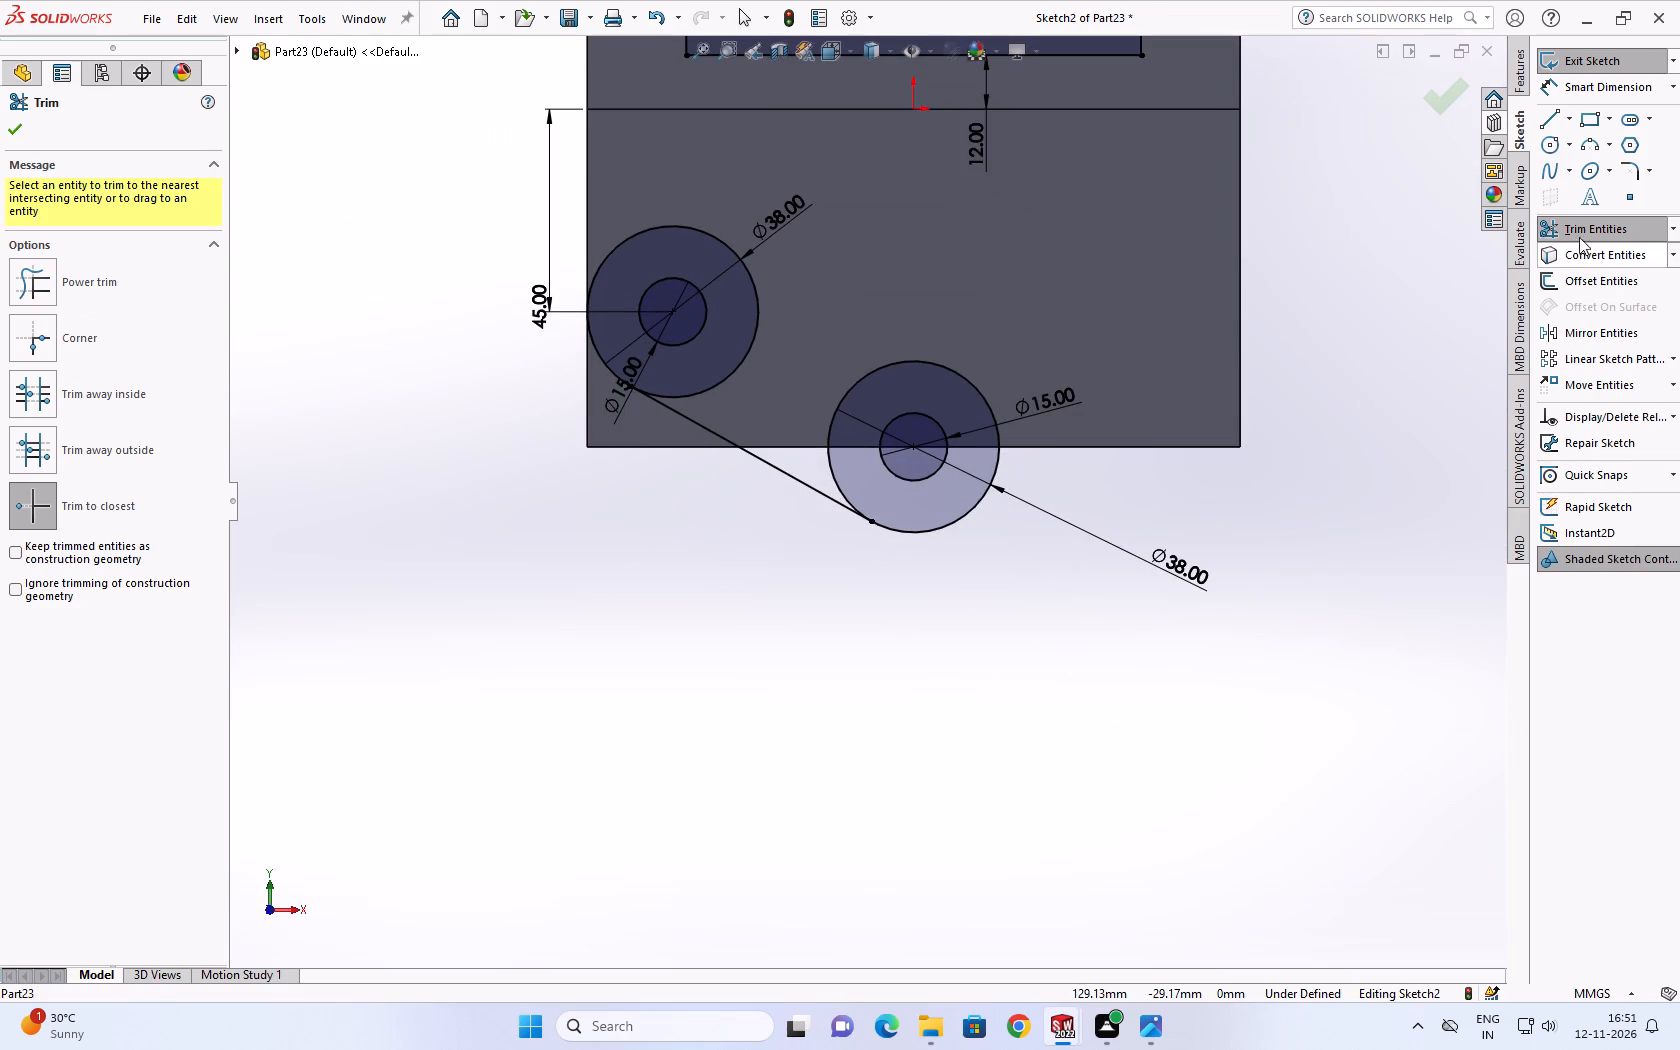
pyautogui.click(1569, 115)
pyautogui.click(1560, 140)
pyautogui.scroll(2, 1130, 515)
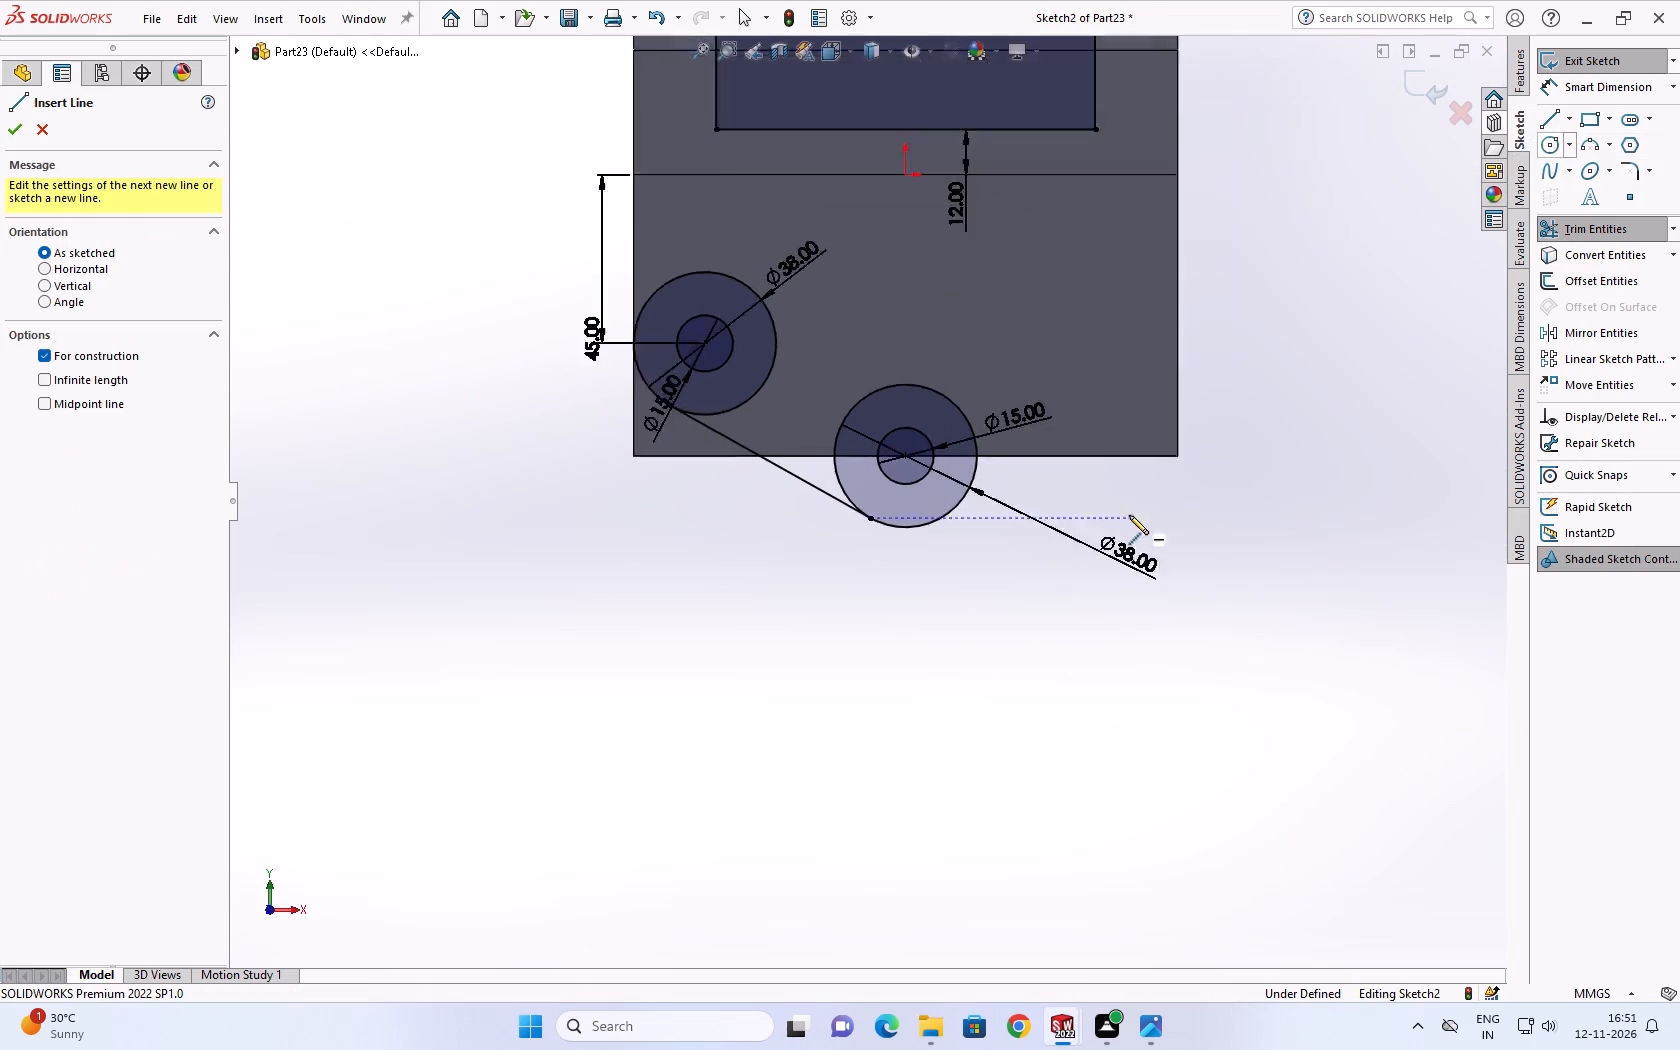
pyautogui.scroll(1, 1129, 515)
pyautogui.click(895, 470)
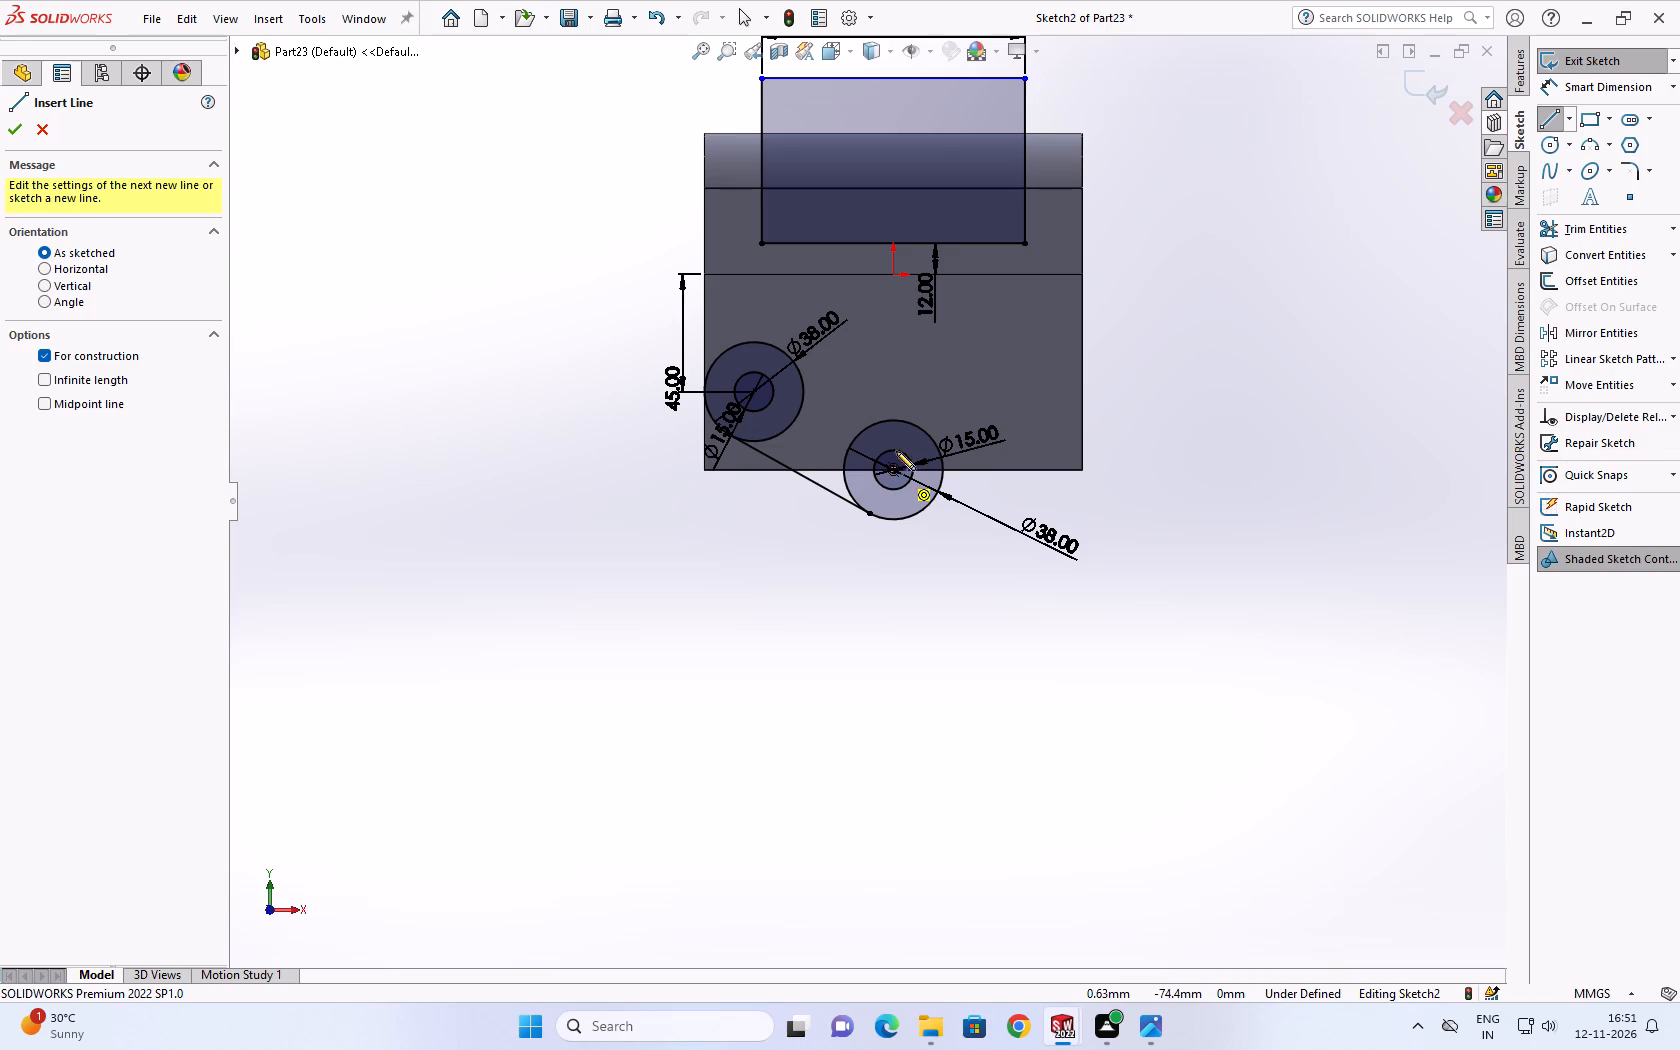
pyautogui.click(893, 275)
pyautogui.scroll(-3, 893, 296)
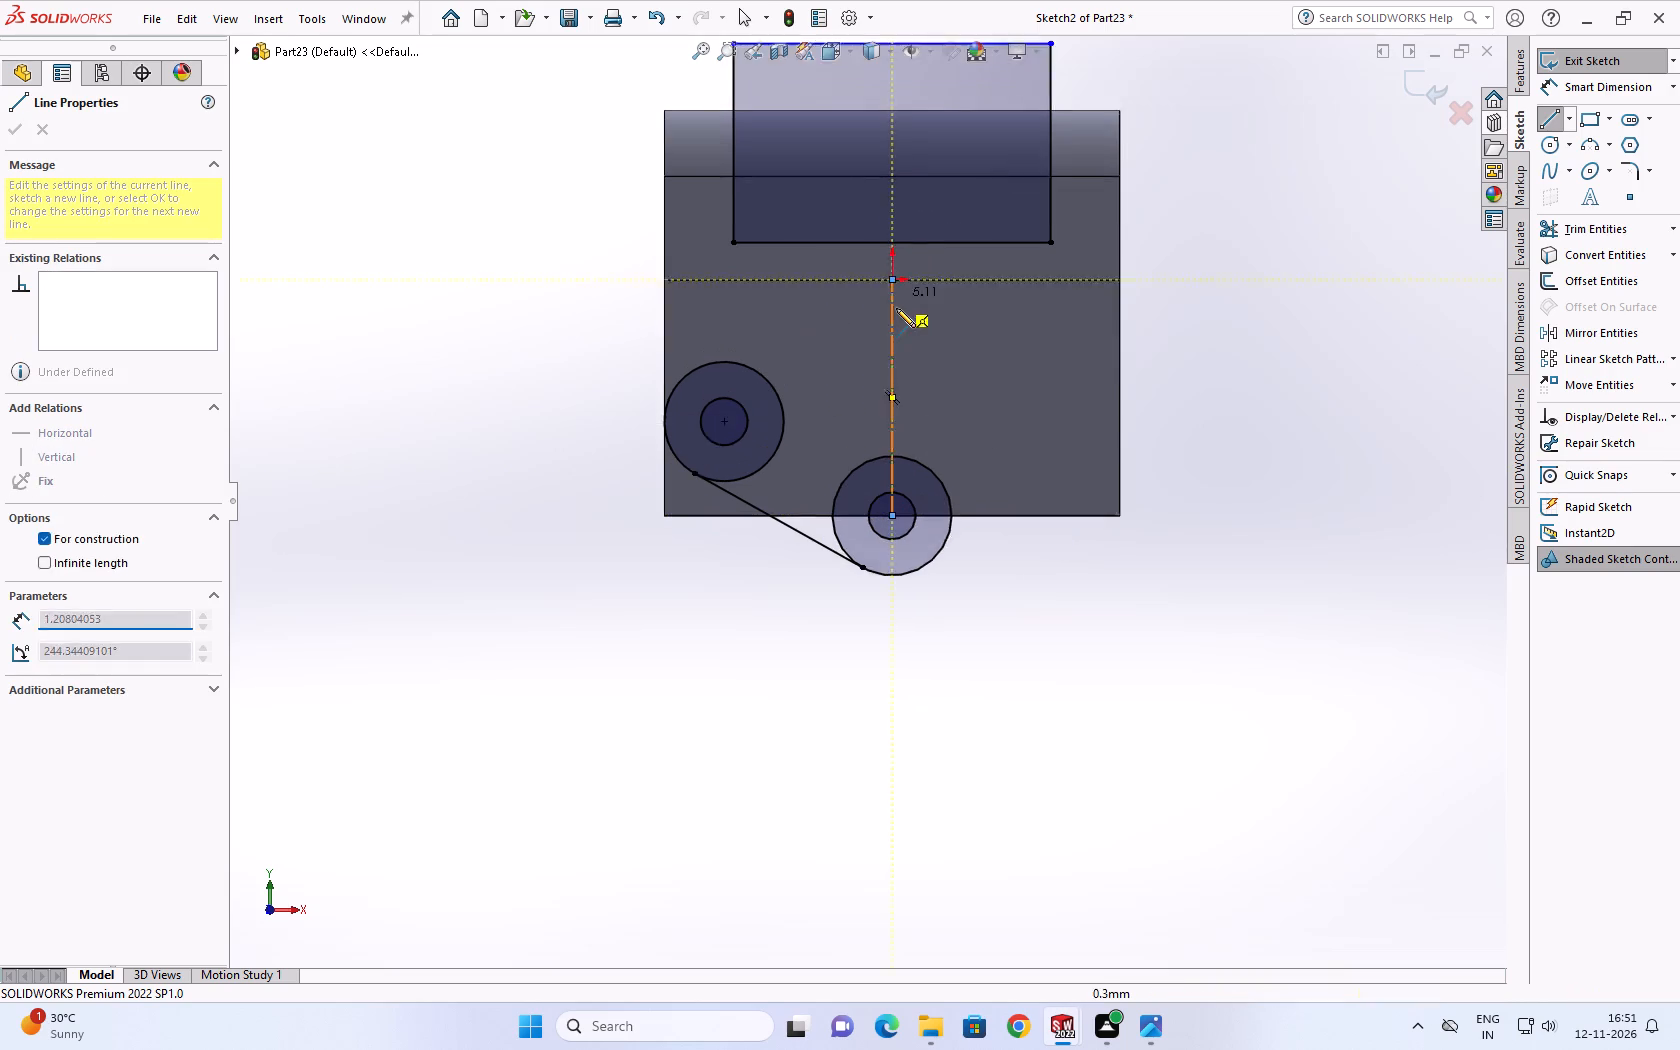
pyautogui.press('Escape')
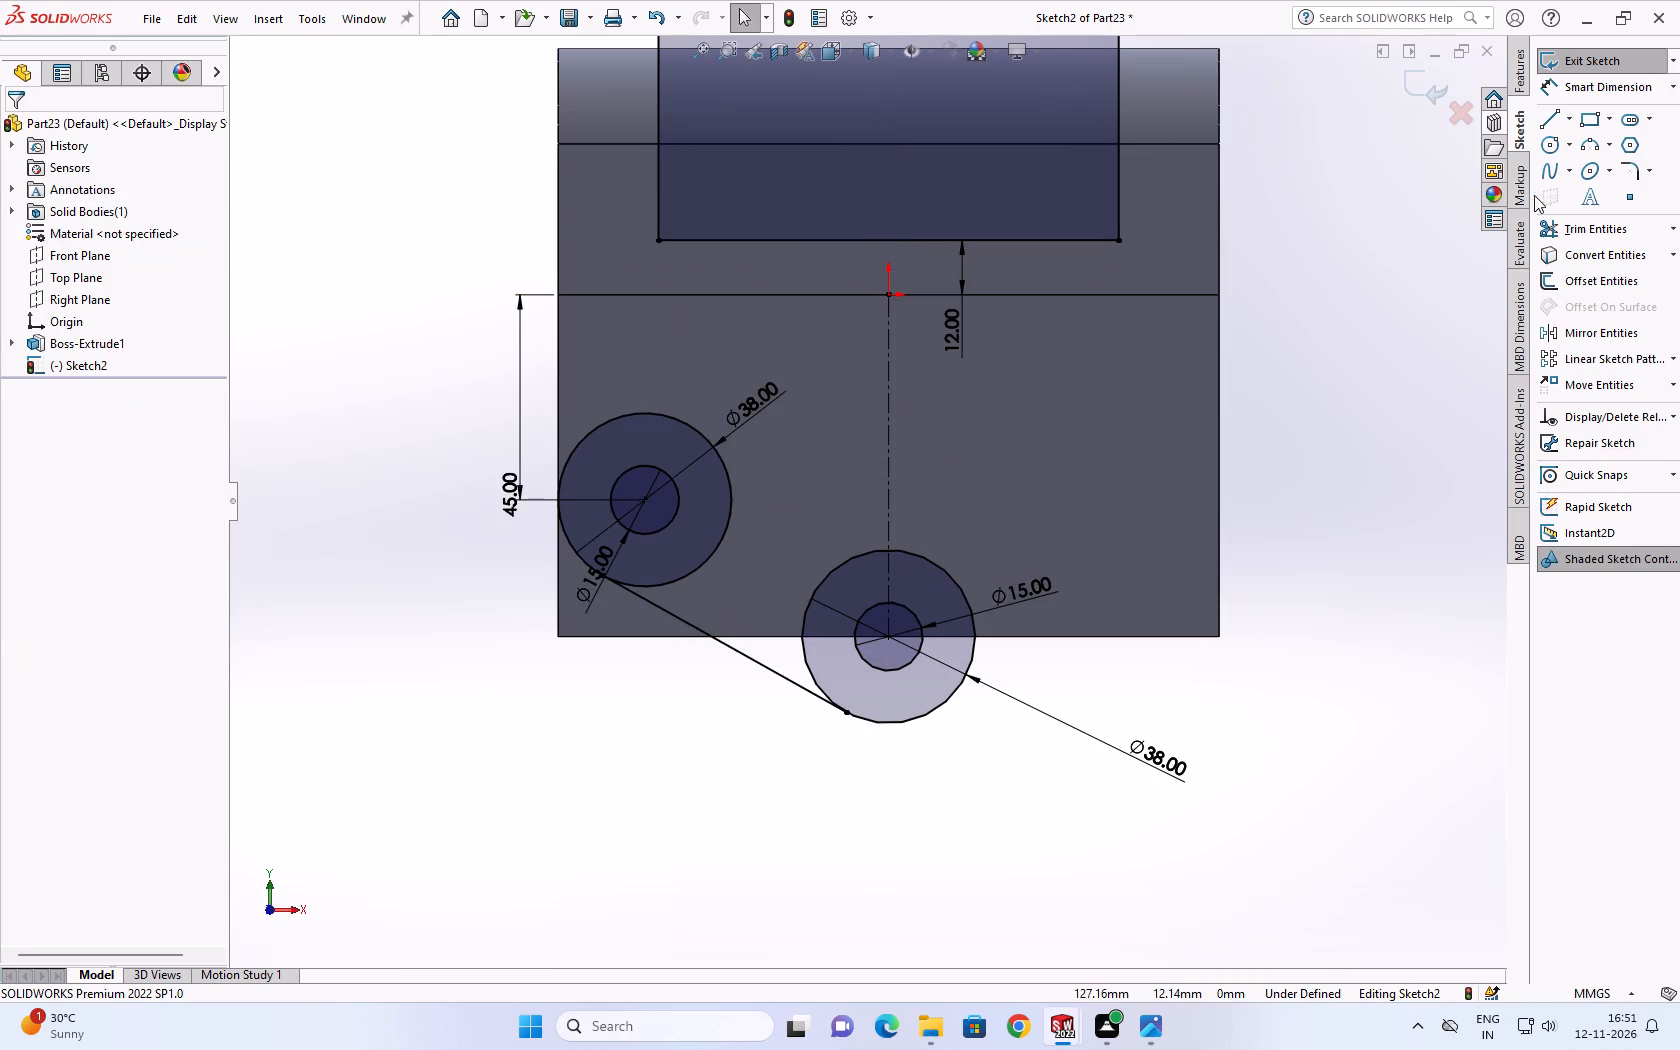
# Mirror the left 38 mm and 15 mm circles and the tangent line about the vertical centreline.
pyautogui.click(1604, 330)
pyautogui.click(705, 439)
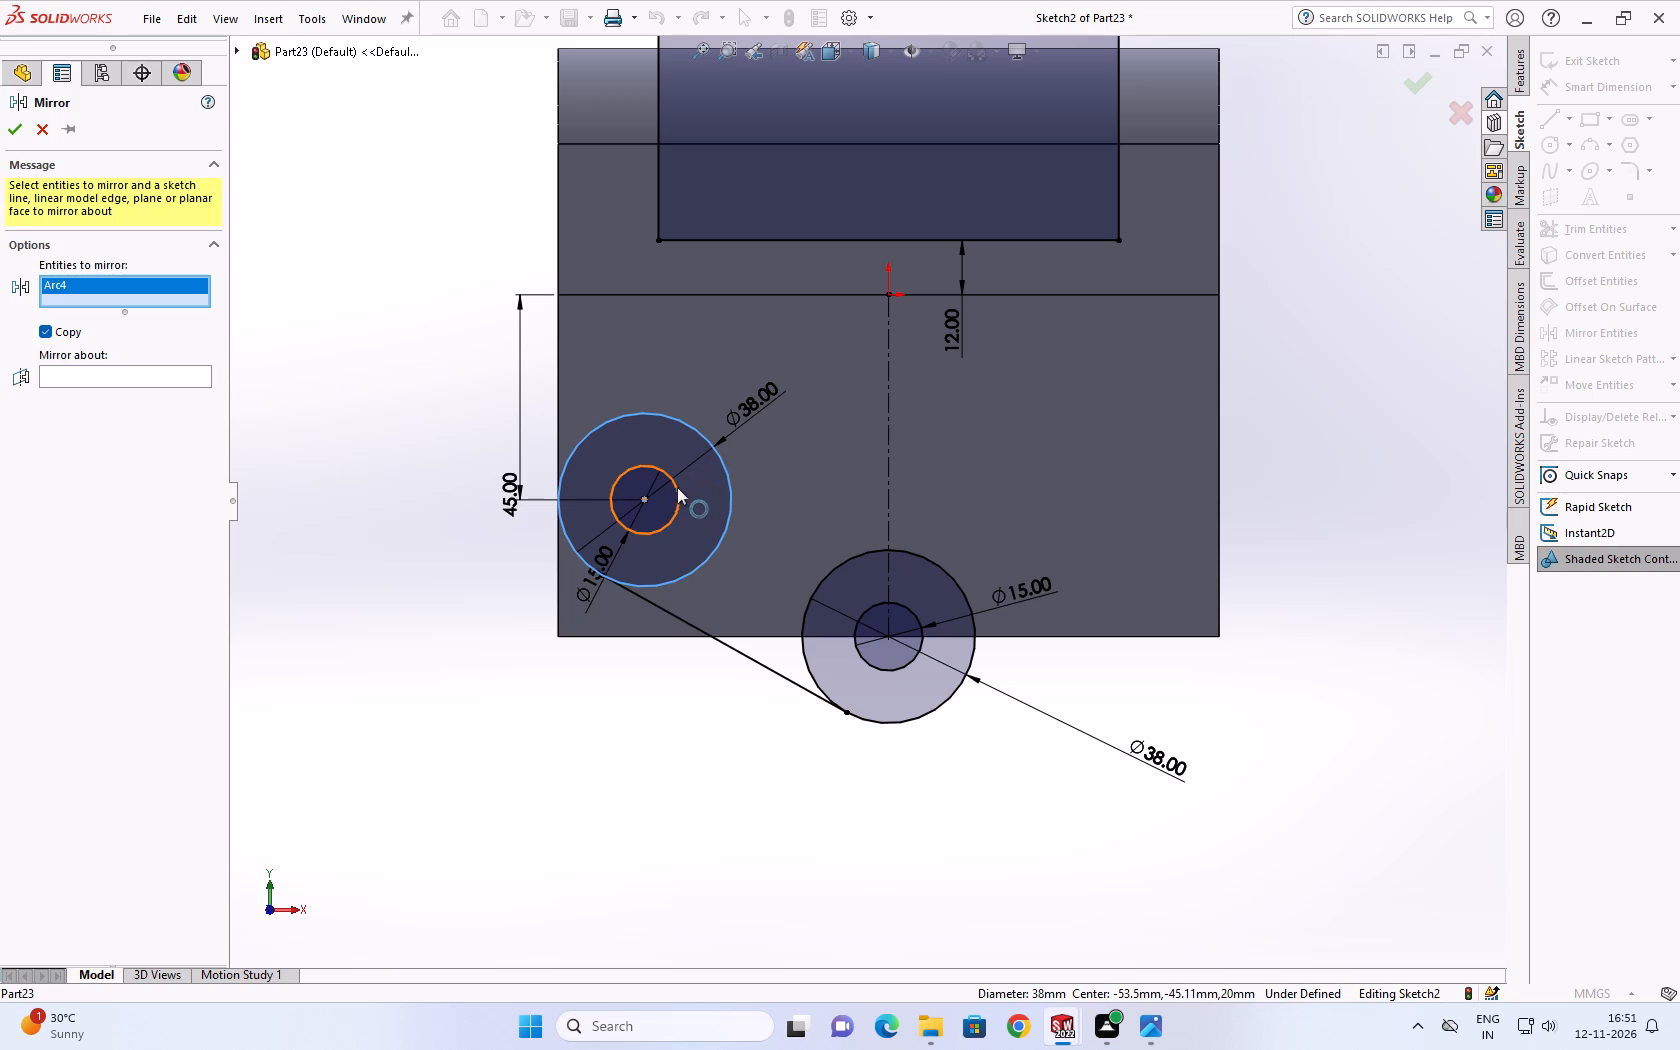
pyautogui.click(677, 492)
pyautogui.click(681, 621)
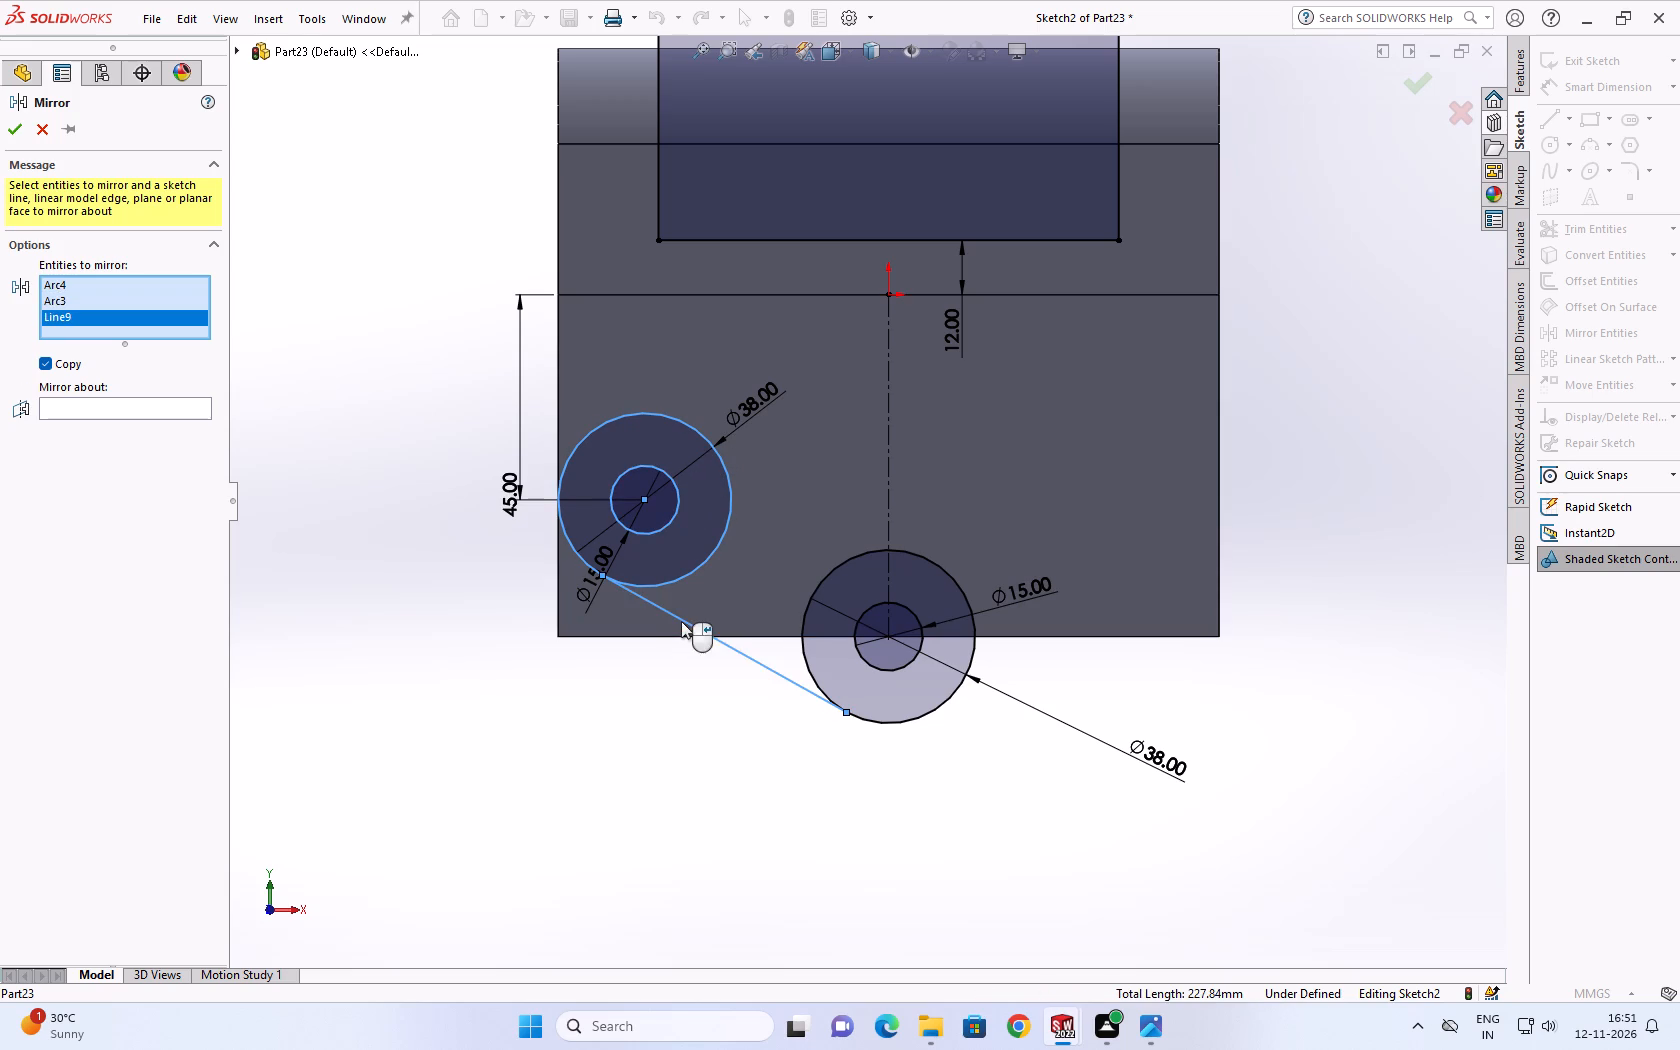
pyautogui.click(134, 400)
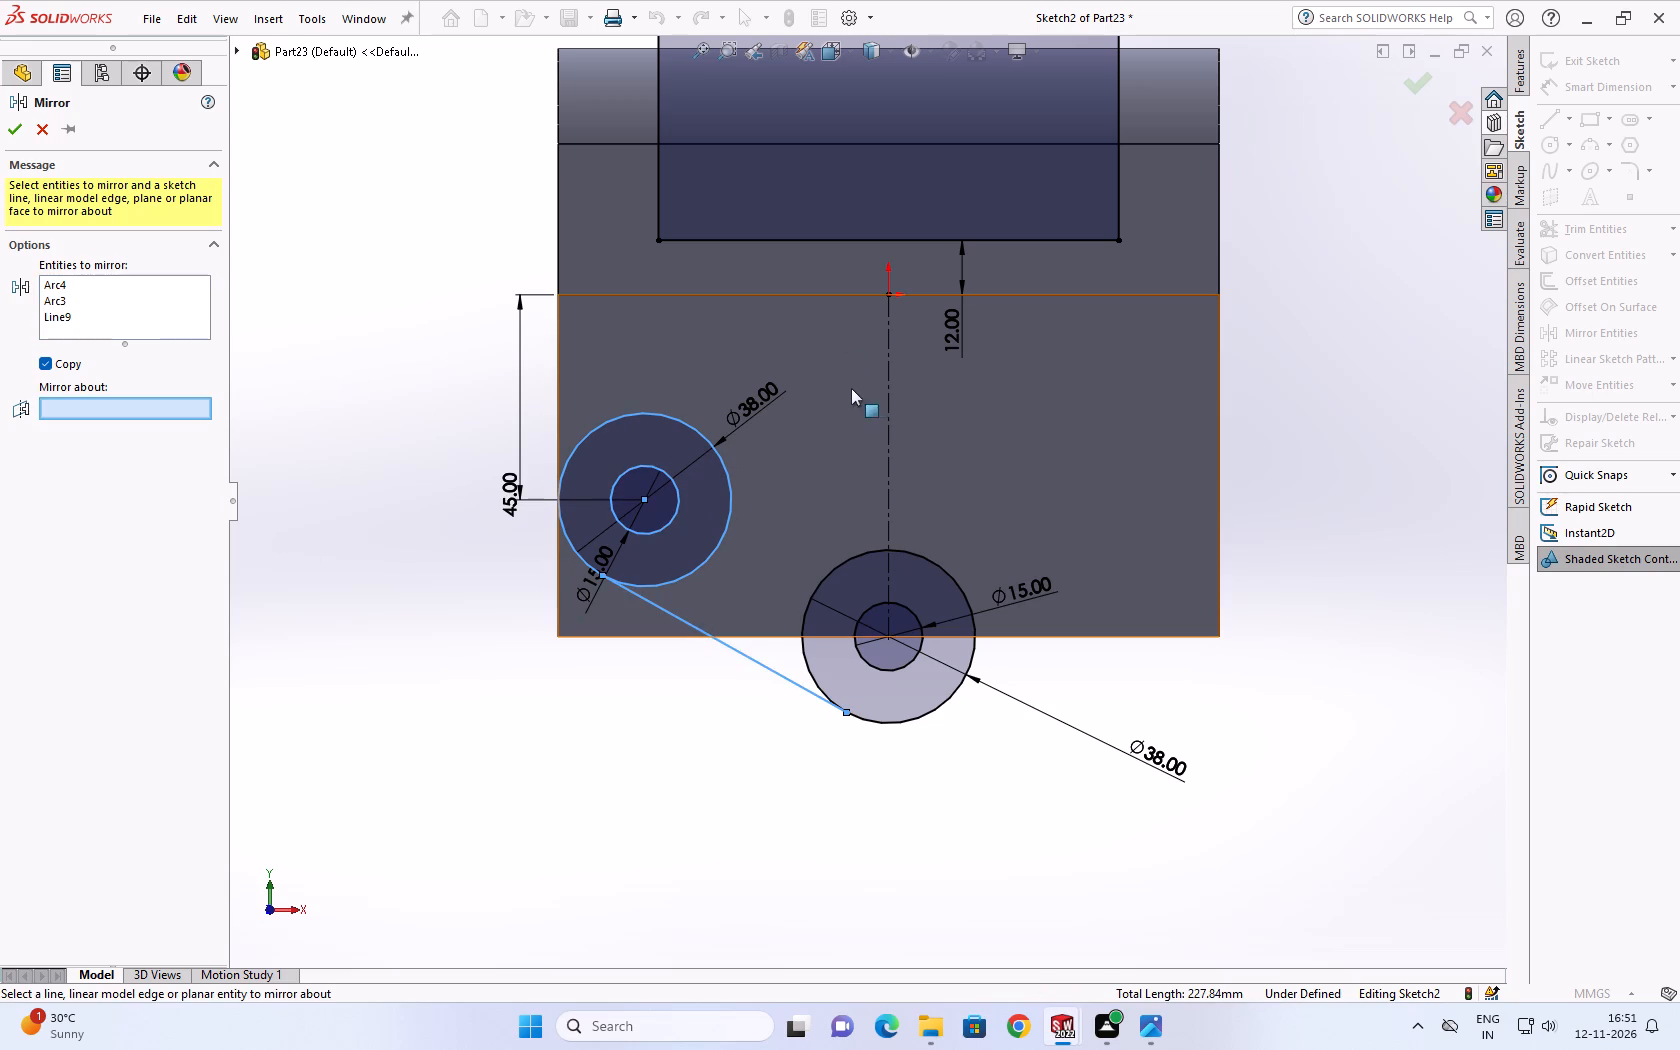
pyautogui.click(887, 383)
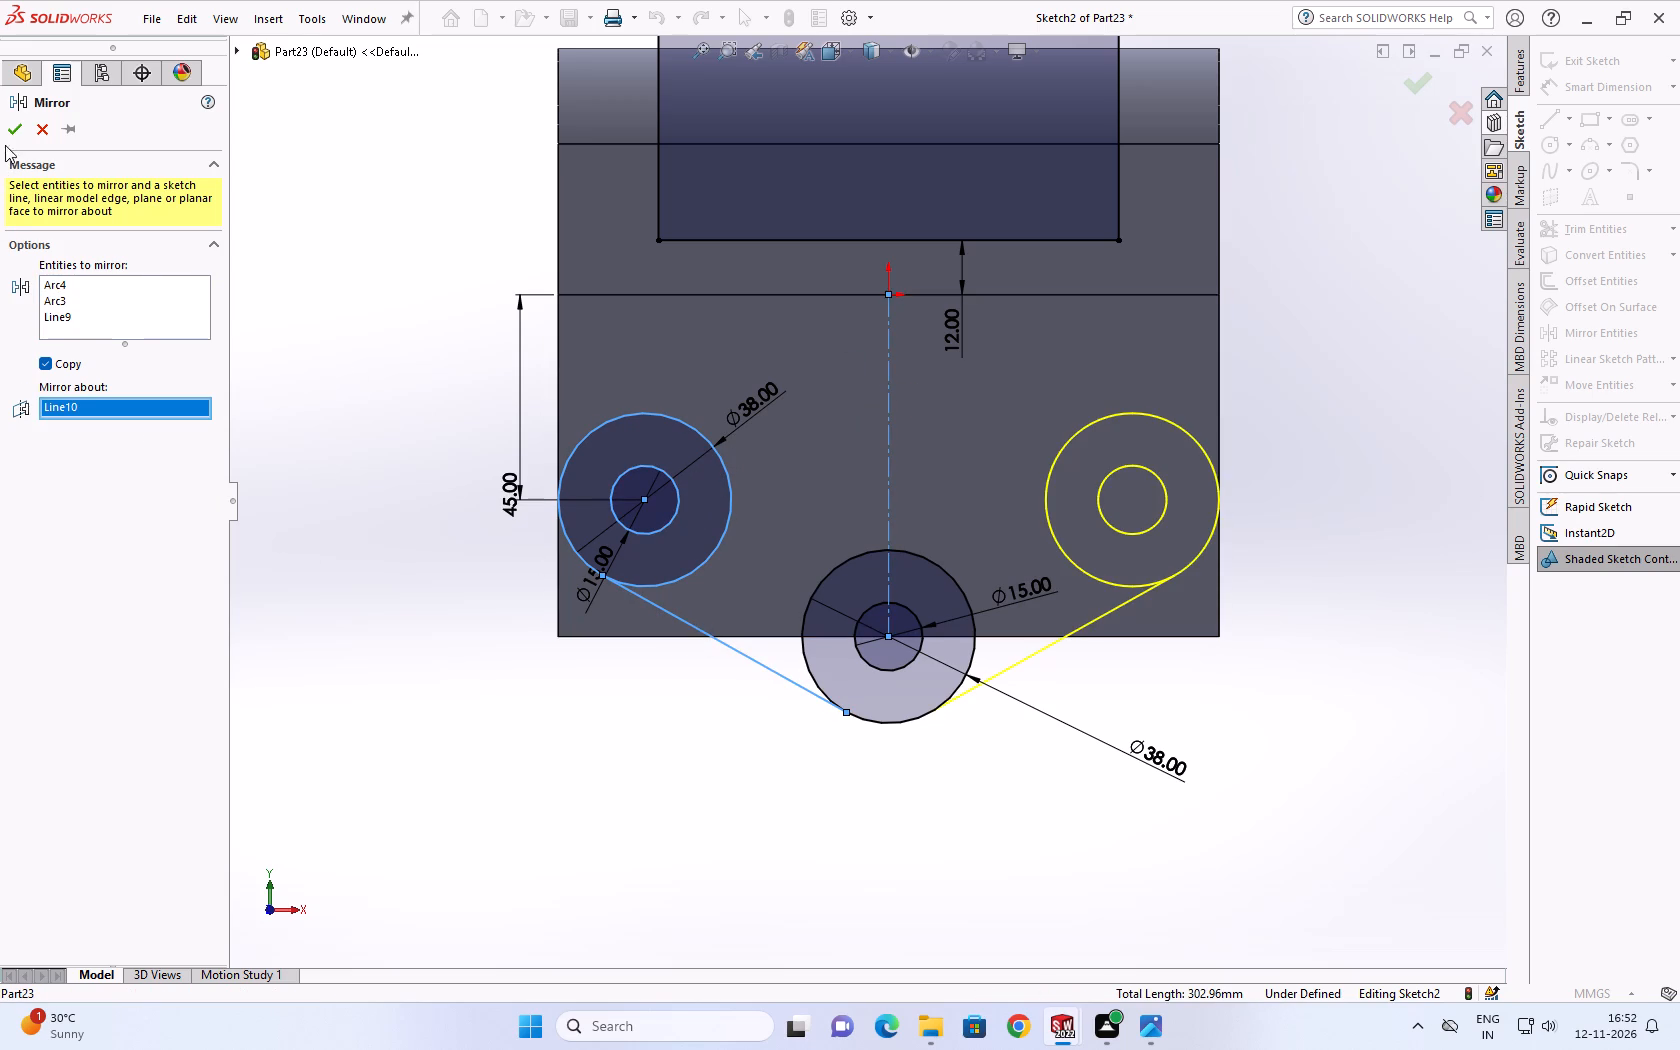
pyautogui.click(12, 129)
# Examine the mirrored sketch on the plate from several angles, including the hole circles, tangent lines and lug cutout rectangle.
pyautogui.scroll(3, 215, 272)
pyautogui.scroll(-2, 624, 398)
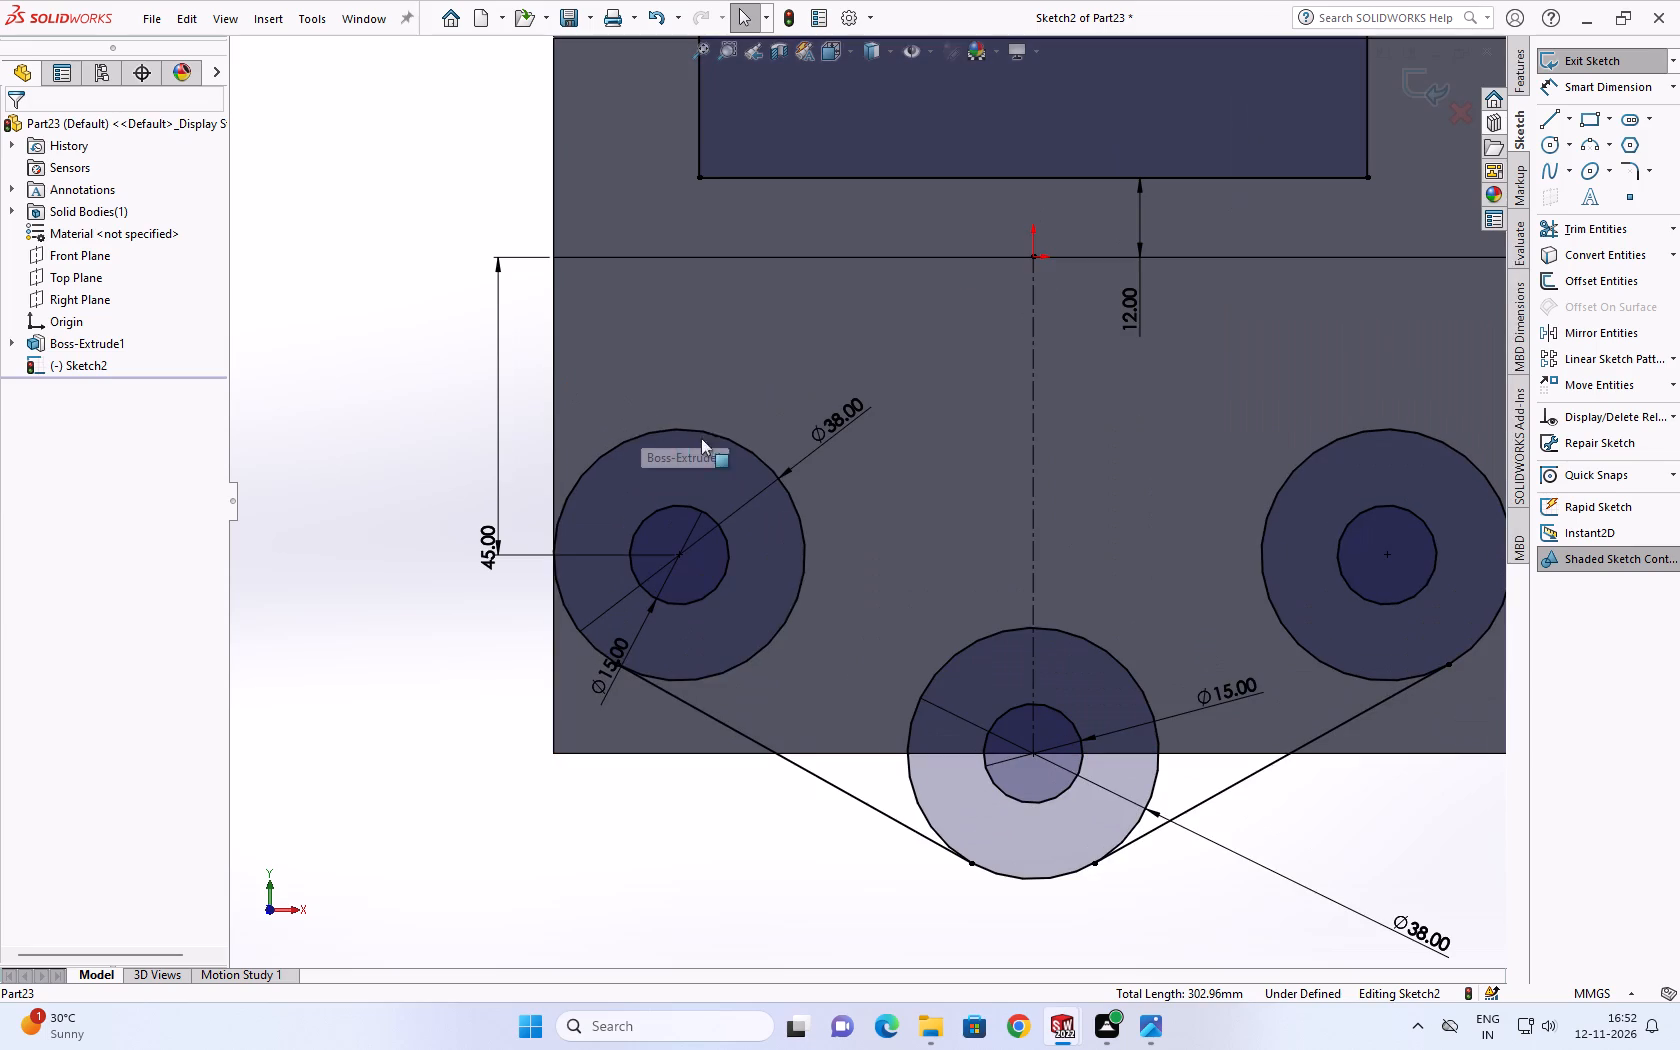
pyautogui.scroll(-3, 839, 560)
pyautogui.moveTo(859, 624); pyautogui.dragTo(863, 700, button='middle')
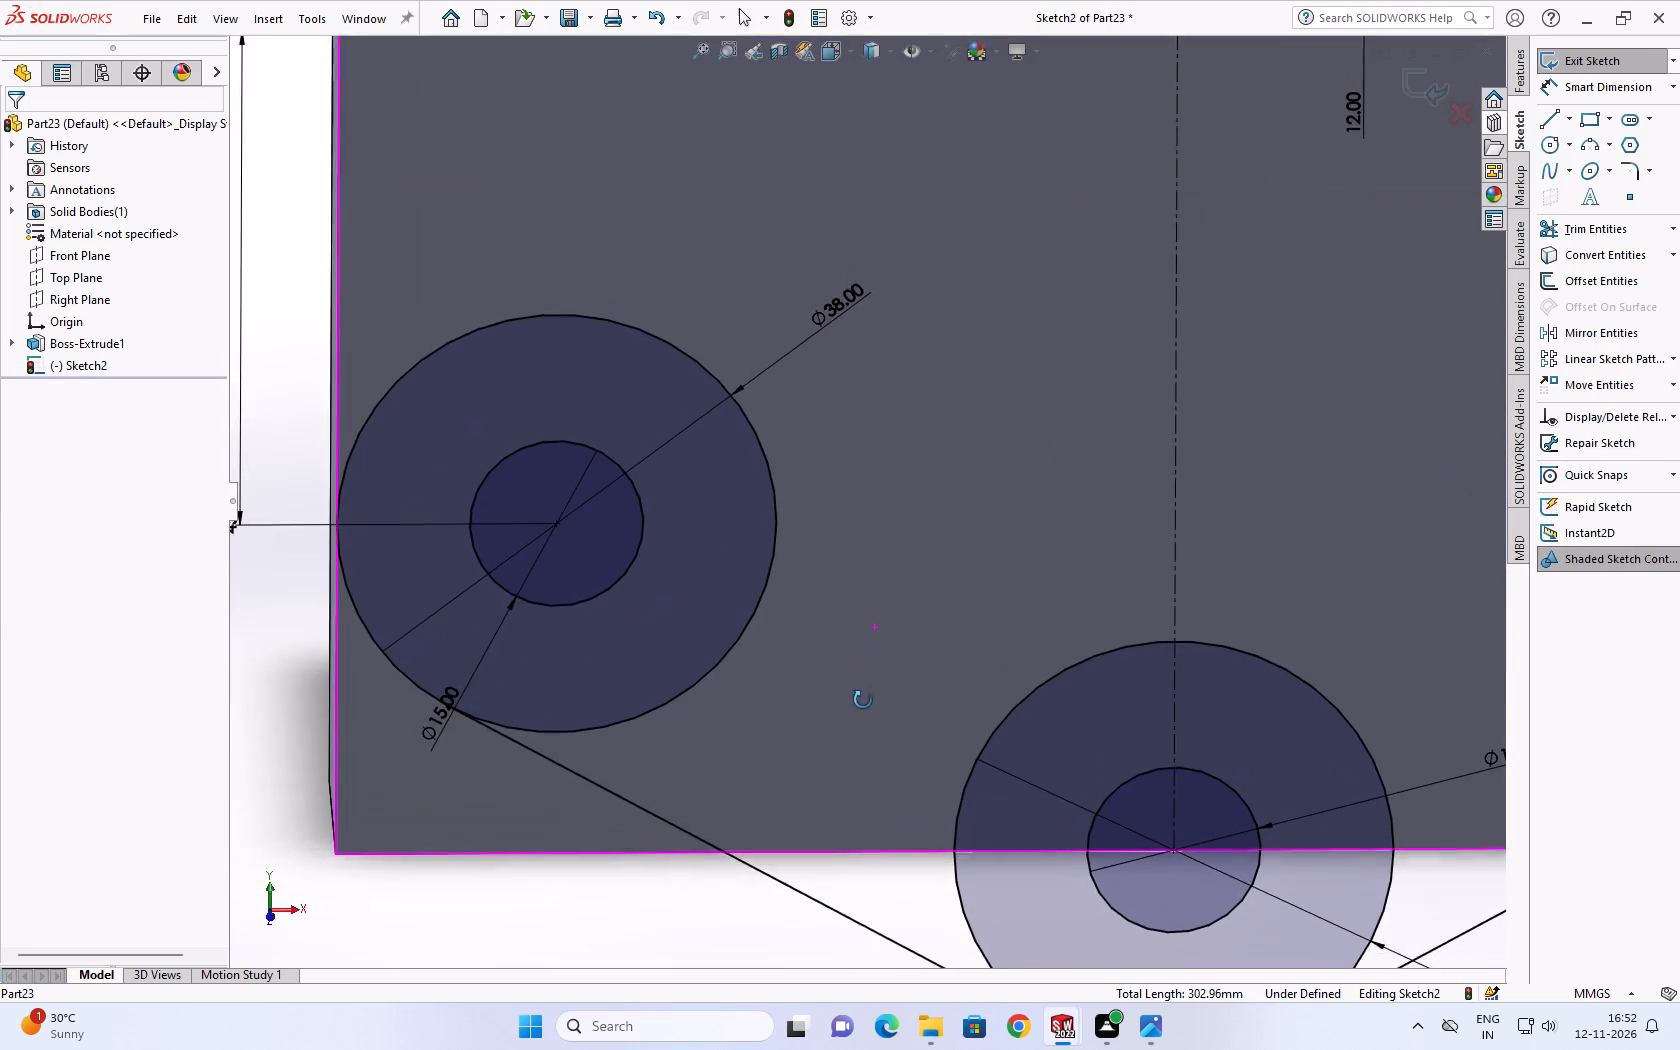
pyautogui.moveTo(863, 700); pyautogui.dragTo(832, 304, button='middle')
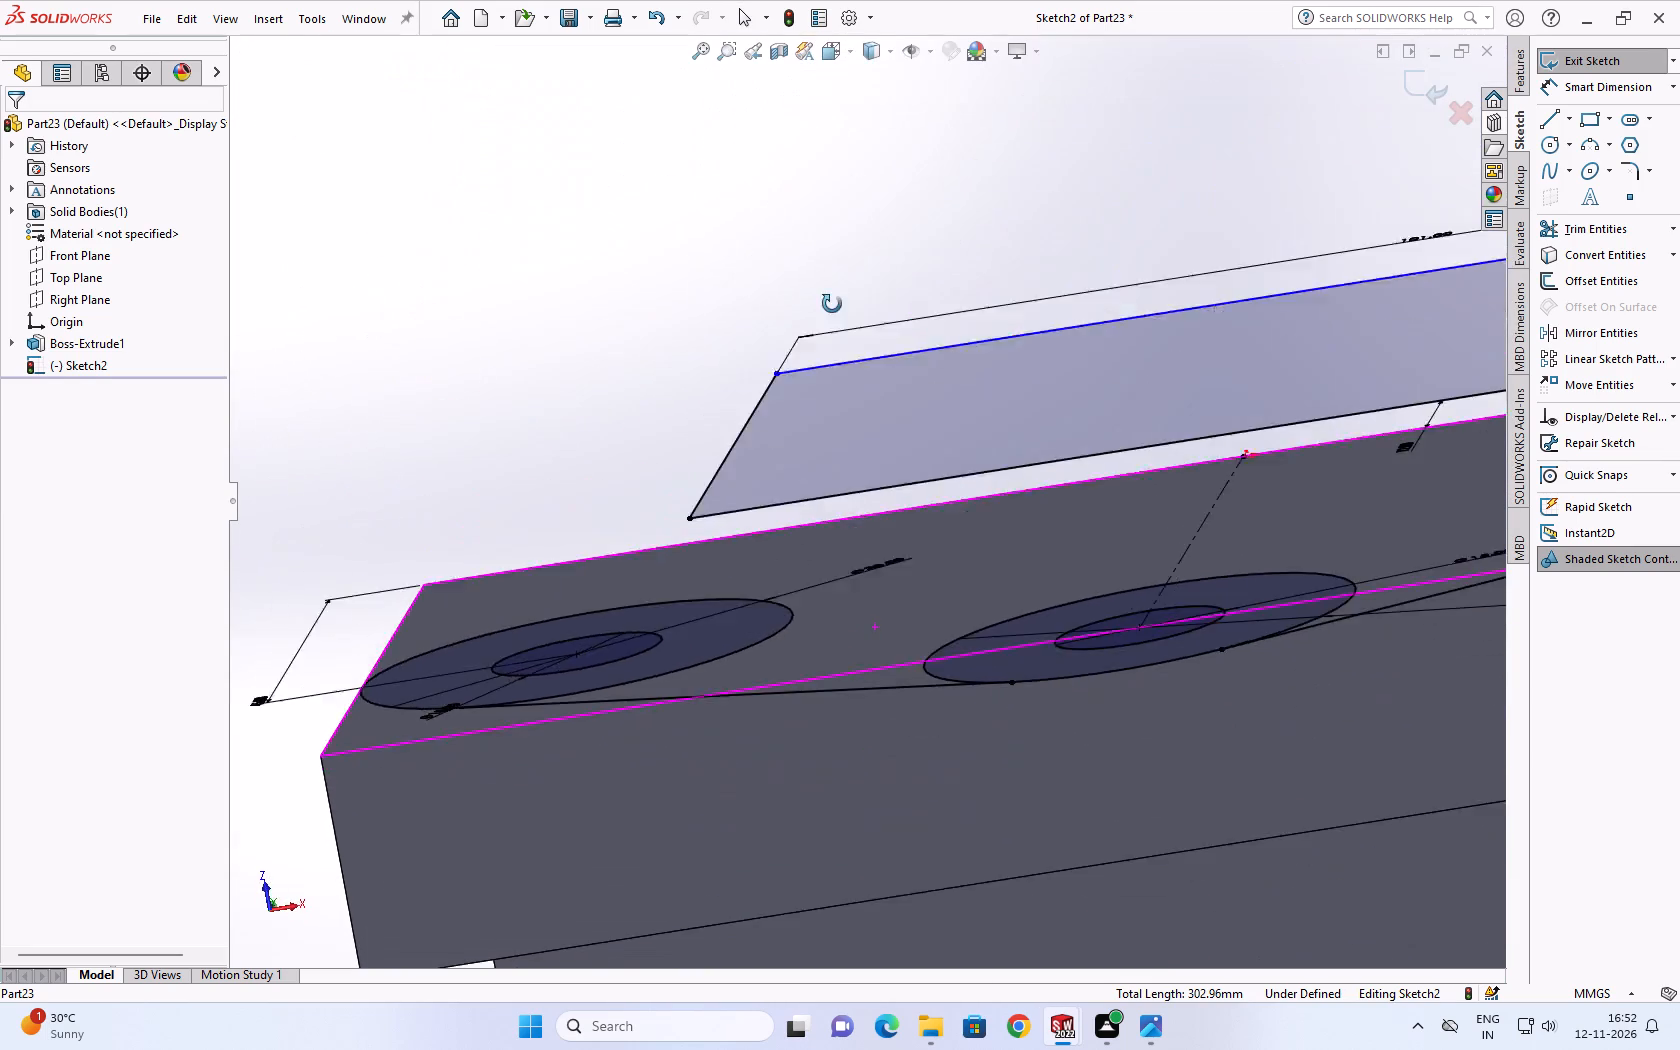
pyautogui.moveTo(832, 304); pyautogui.dragTo(952, 498, button='middle')
pyautogui.scroll(6, 953, 528)
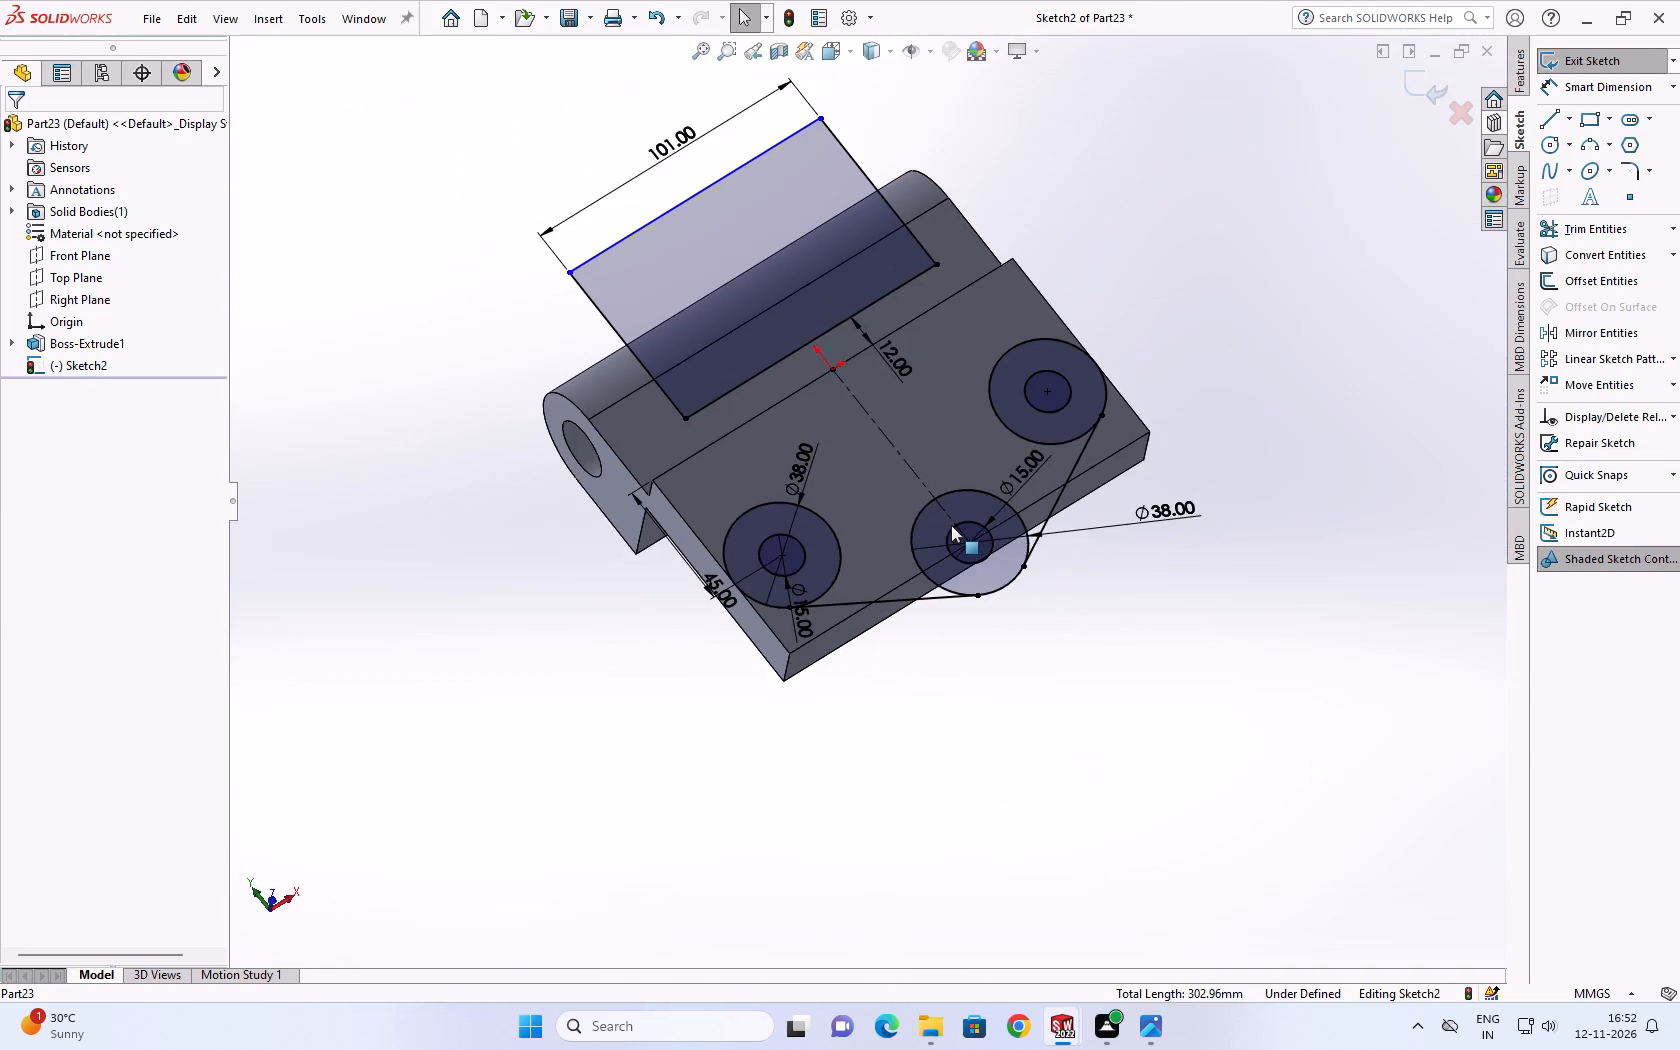
pyautogui.scroll(-1, 972, 512)
pyautogui.scroll(-1, 785, 590)
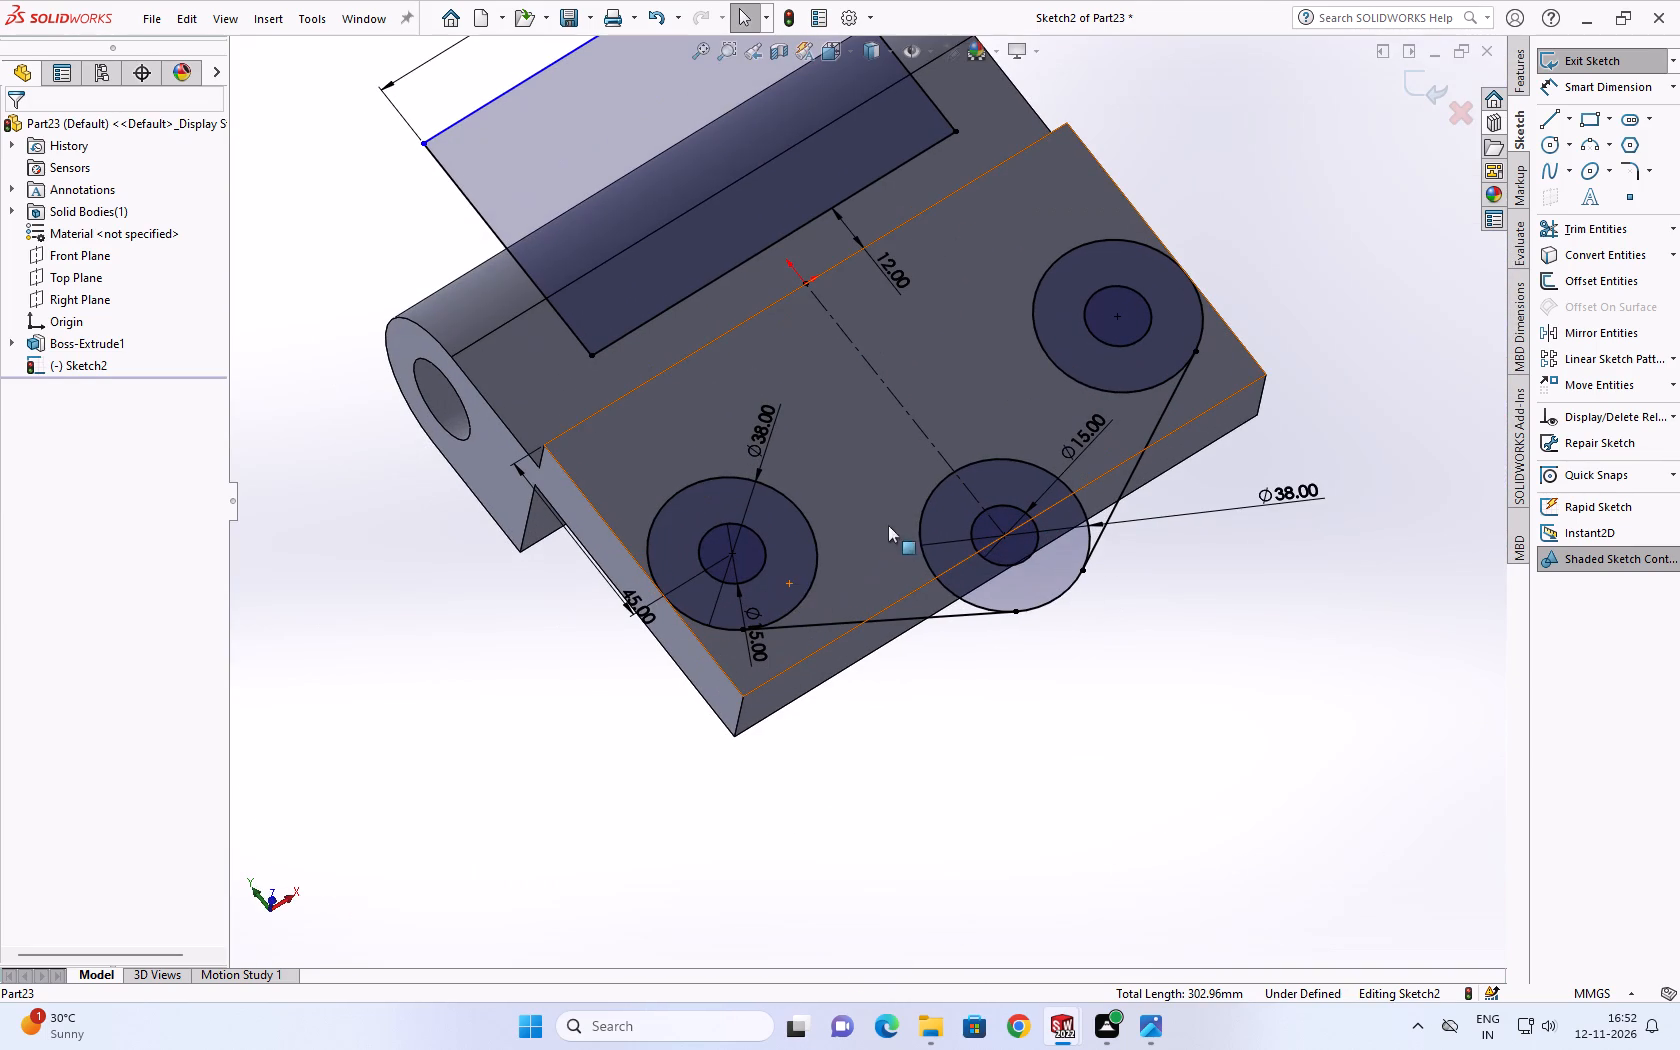
pyautogui.moveTo(633, 326); pyautogui.dragTo(641, 354, button='middle')
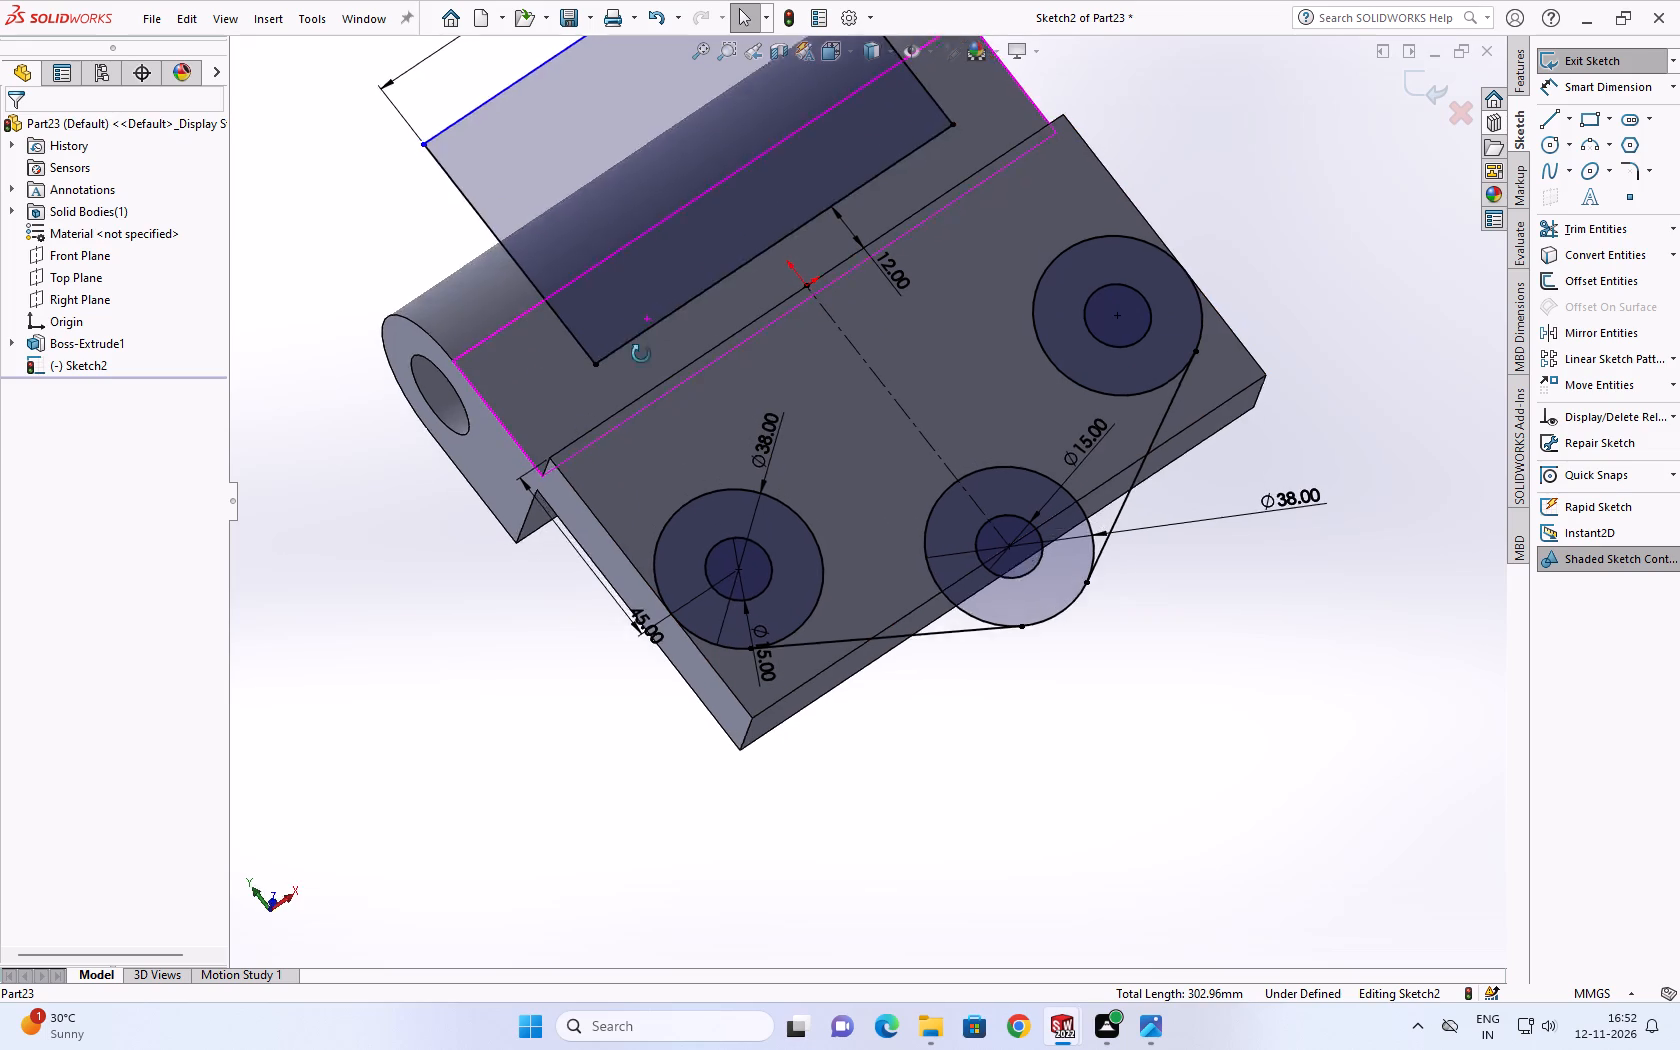
pyautogui.moveTo(641, 354); pyautogui.dragTo(710, 439, button='middle')
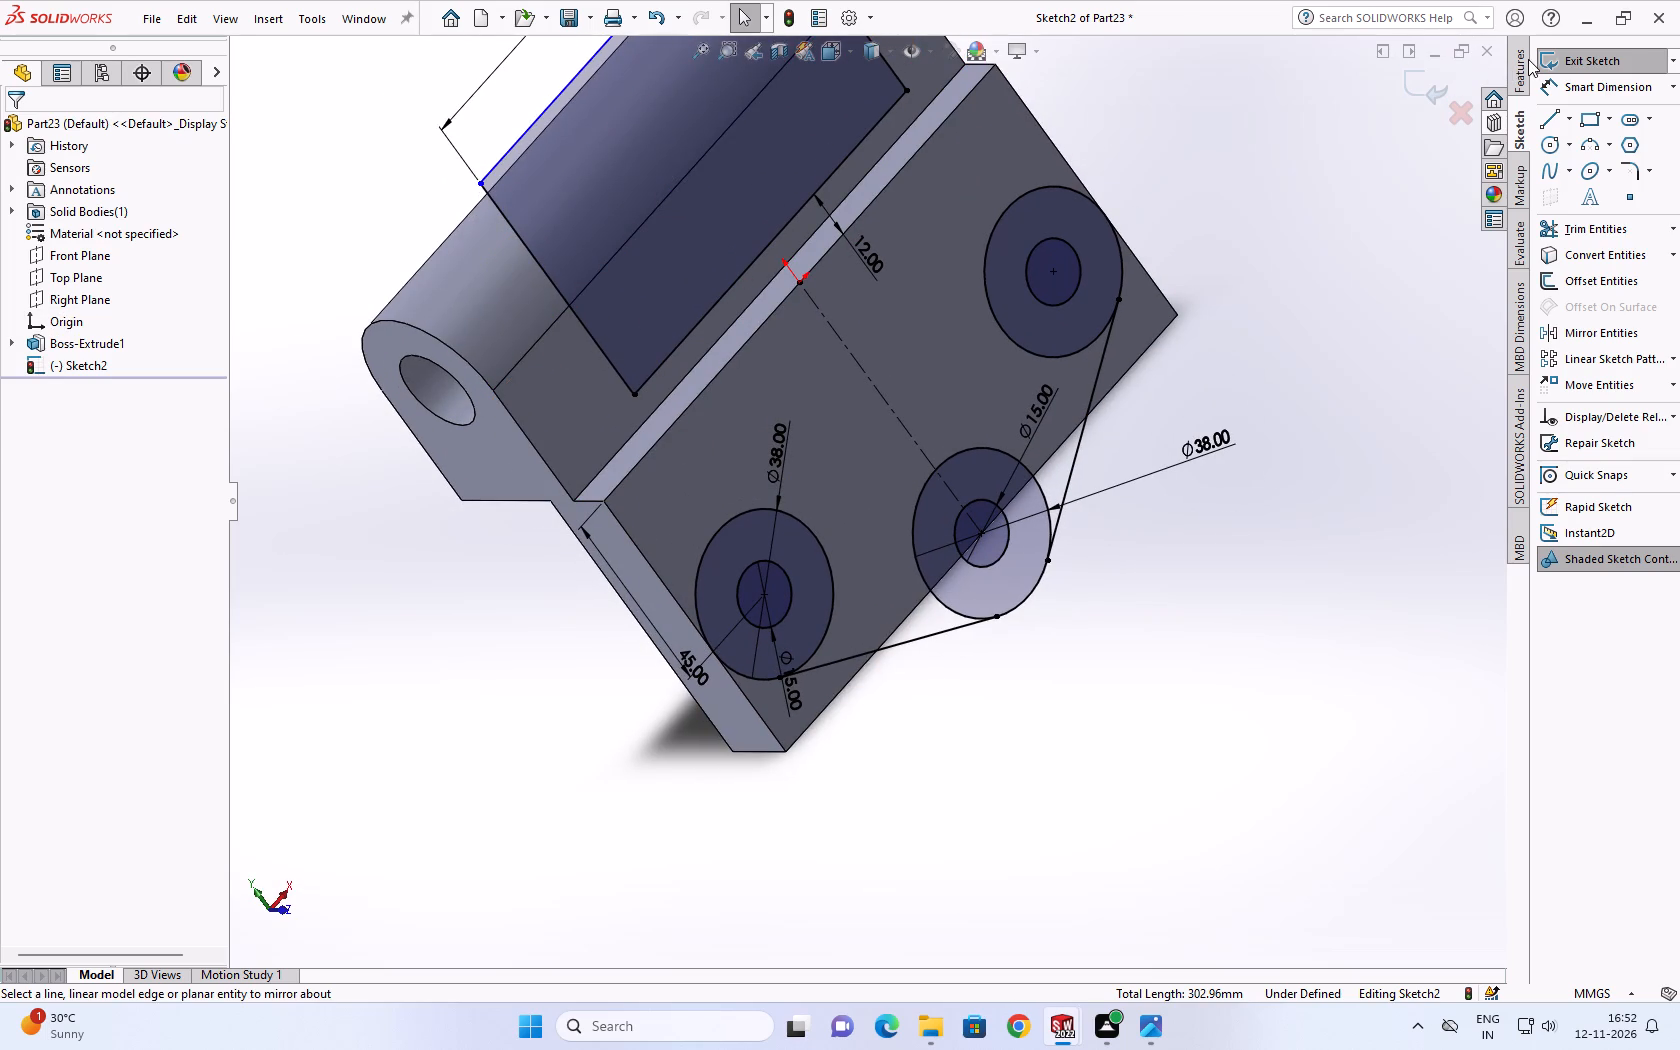
# Sketch connected lines from the left 38 mm circle 30 mm down to the plate corner, along the bottom edge, and 30 mm up to the right circle.
pyautogui.click(1515, 64)
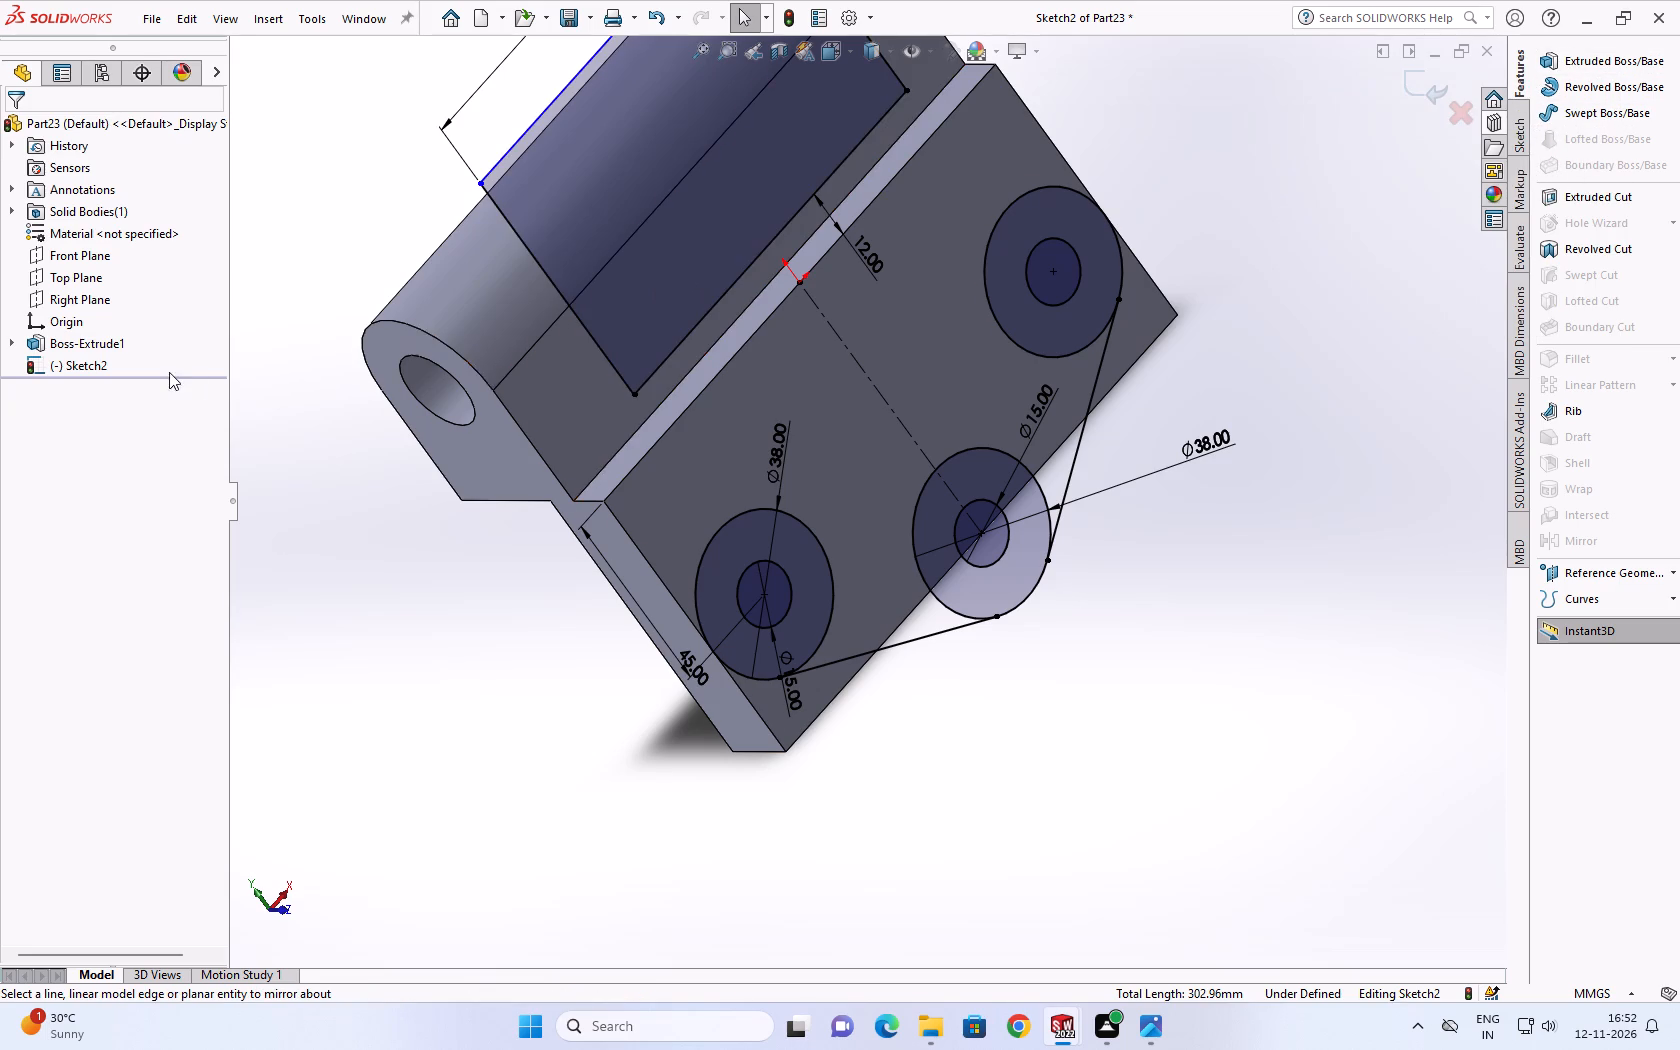
pyautogui.click(77, 365)
pyautogui.click(124, 330)
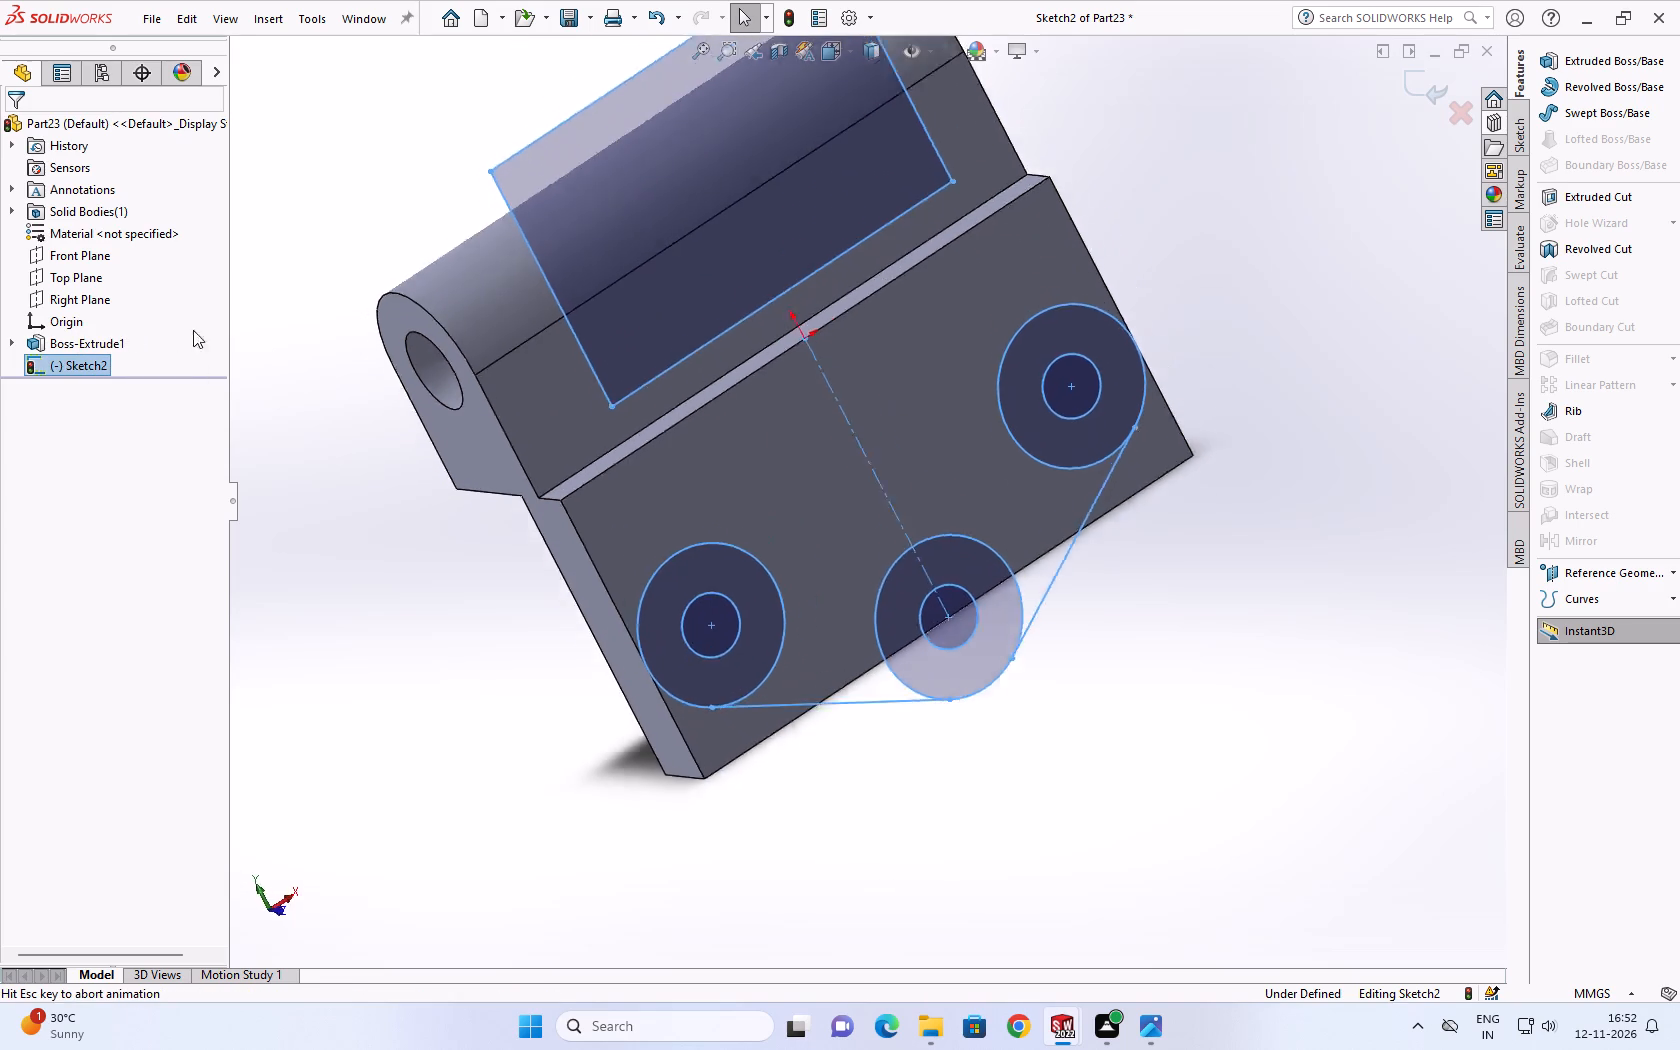
pyautogui.scroll(-5, 633, 704)
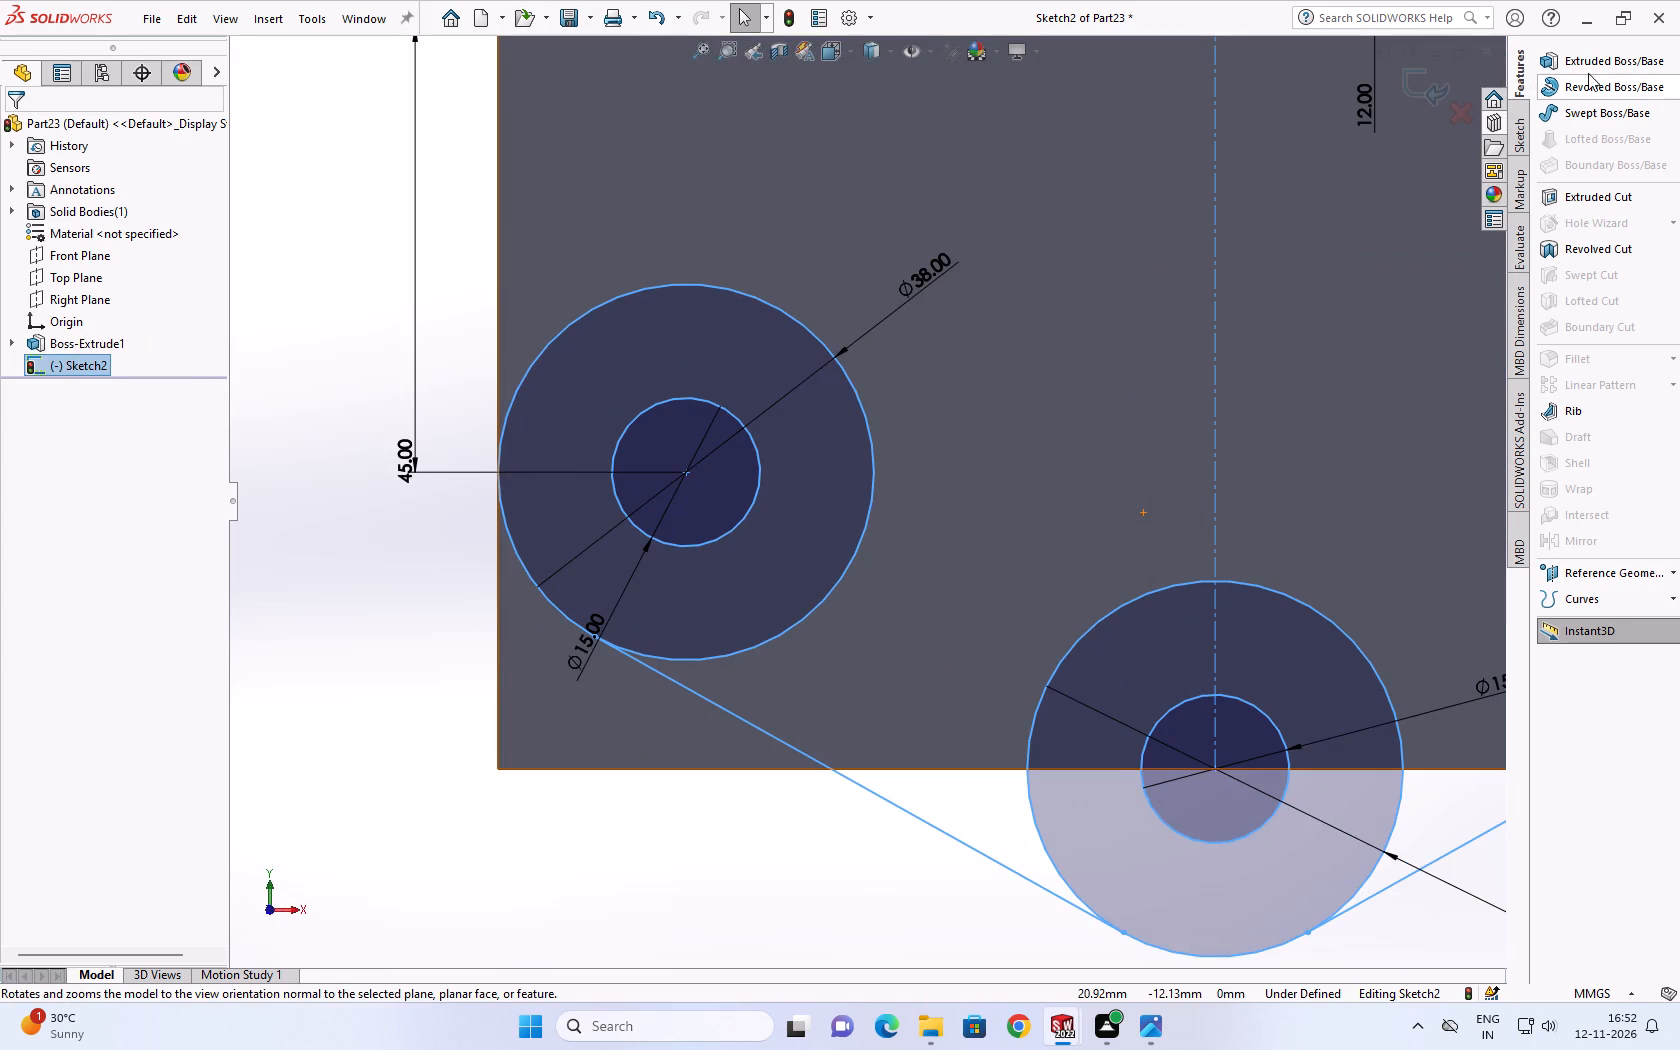
pyautogui.click(1523, 110)
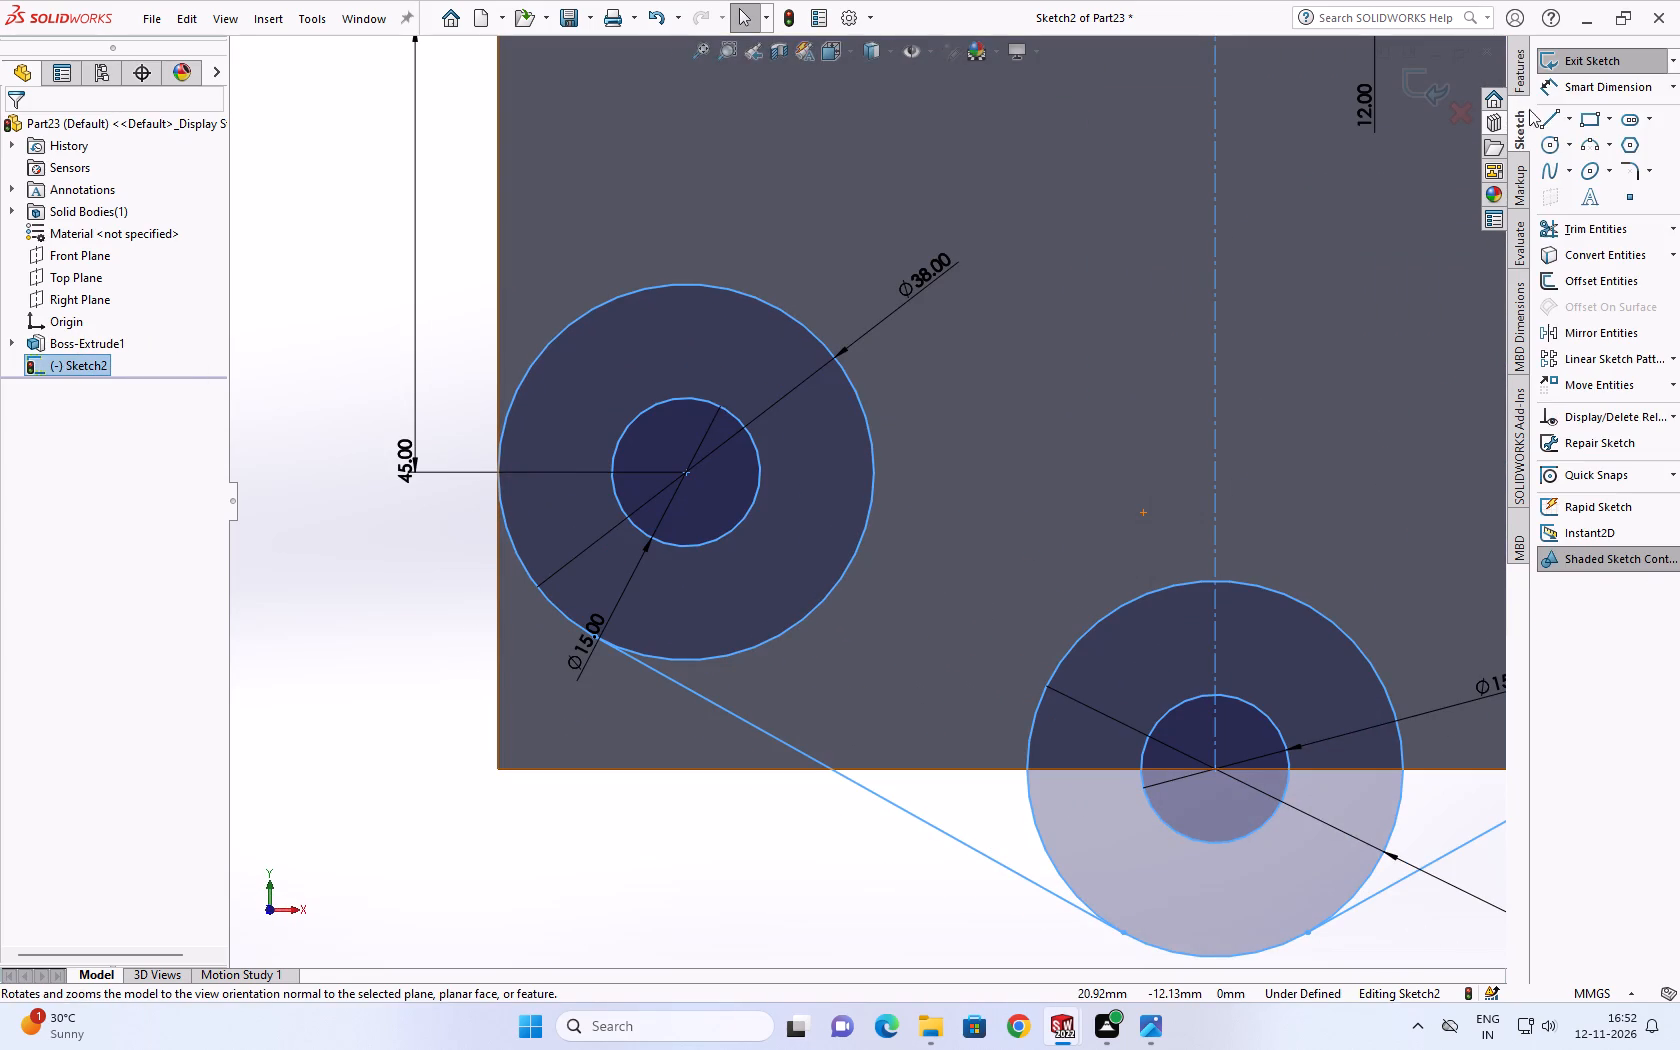
pyautogui.click(1550, 116)
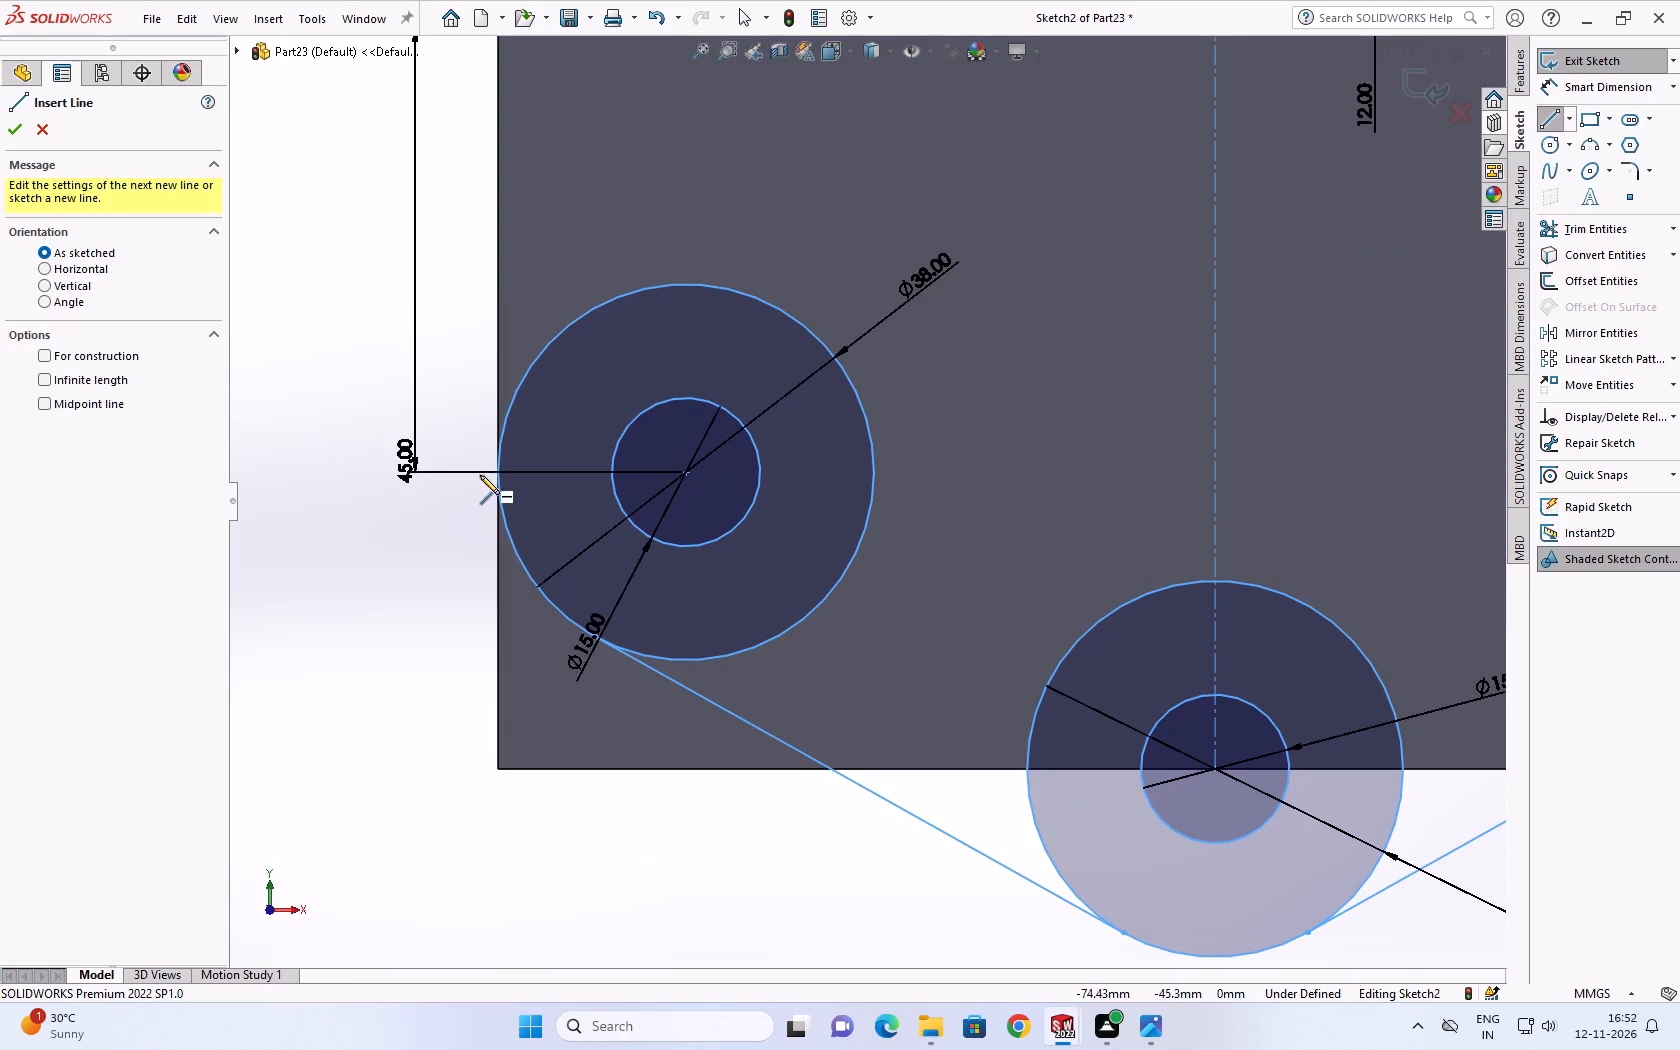
pyautogui.click(496, 473)
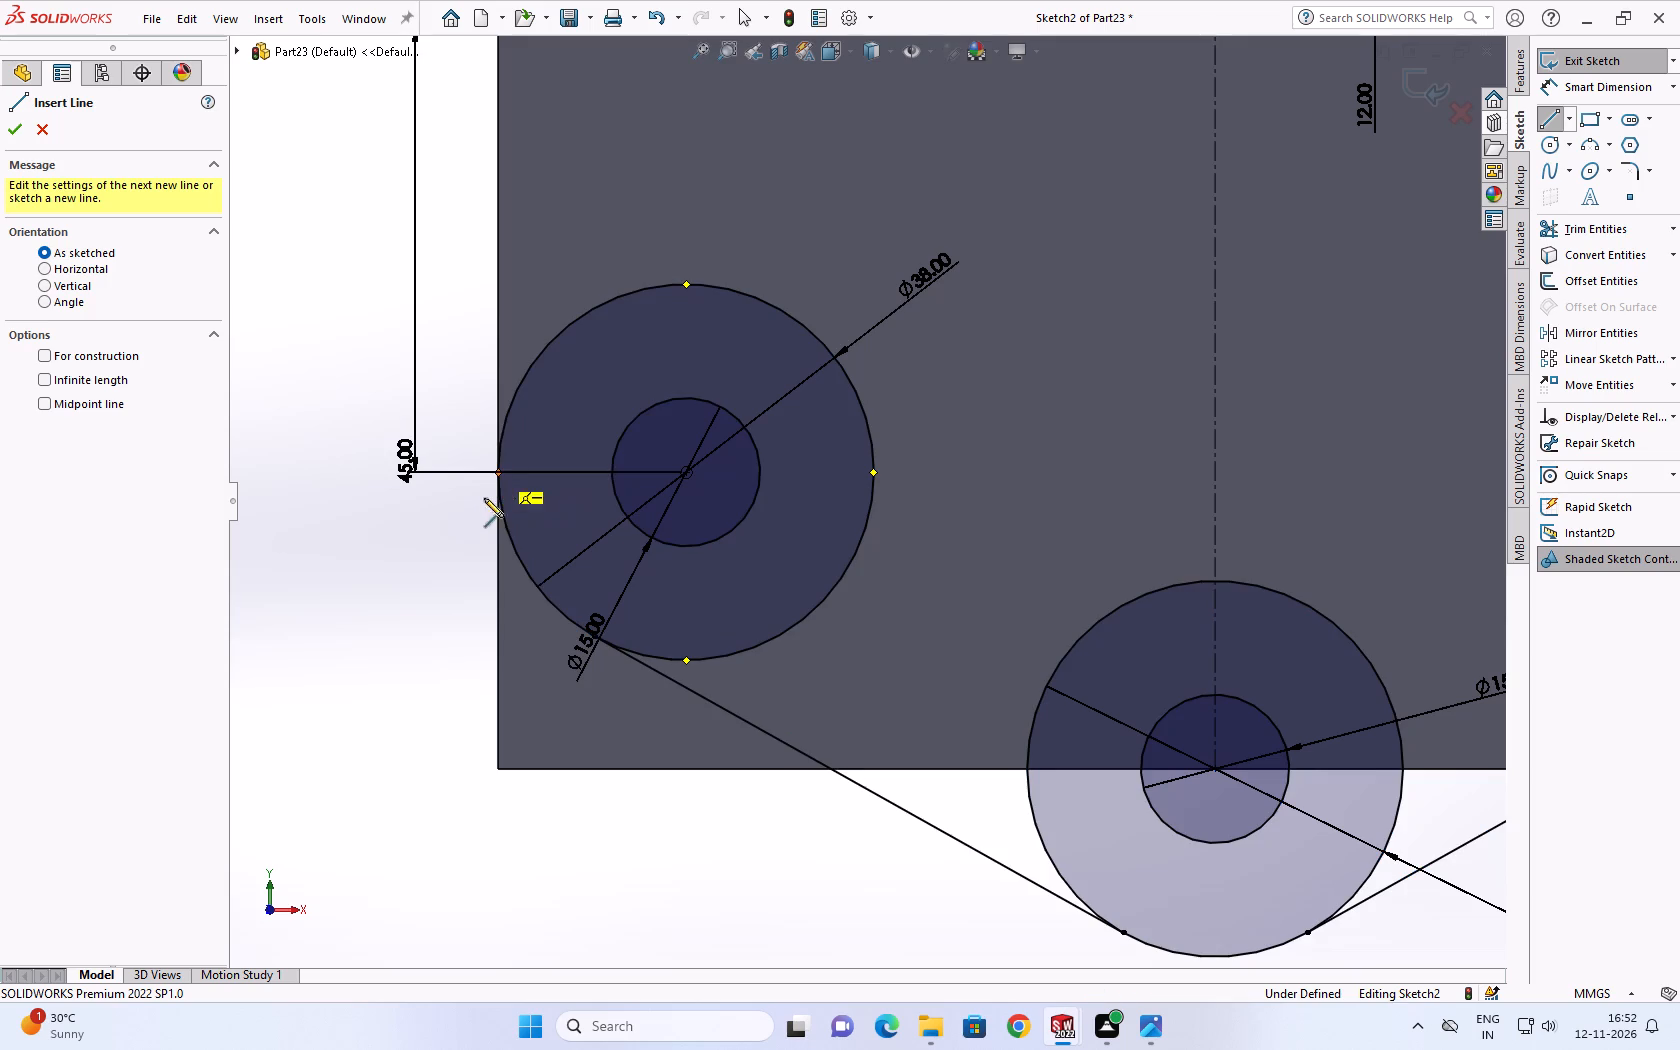
pyautogui.click(498, 767)
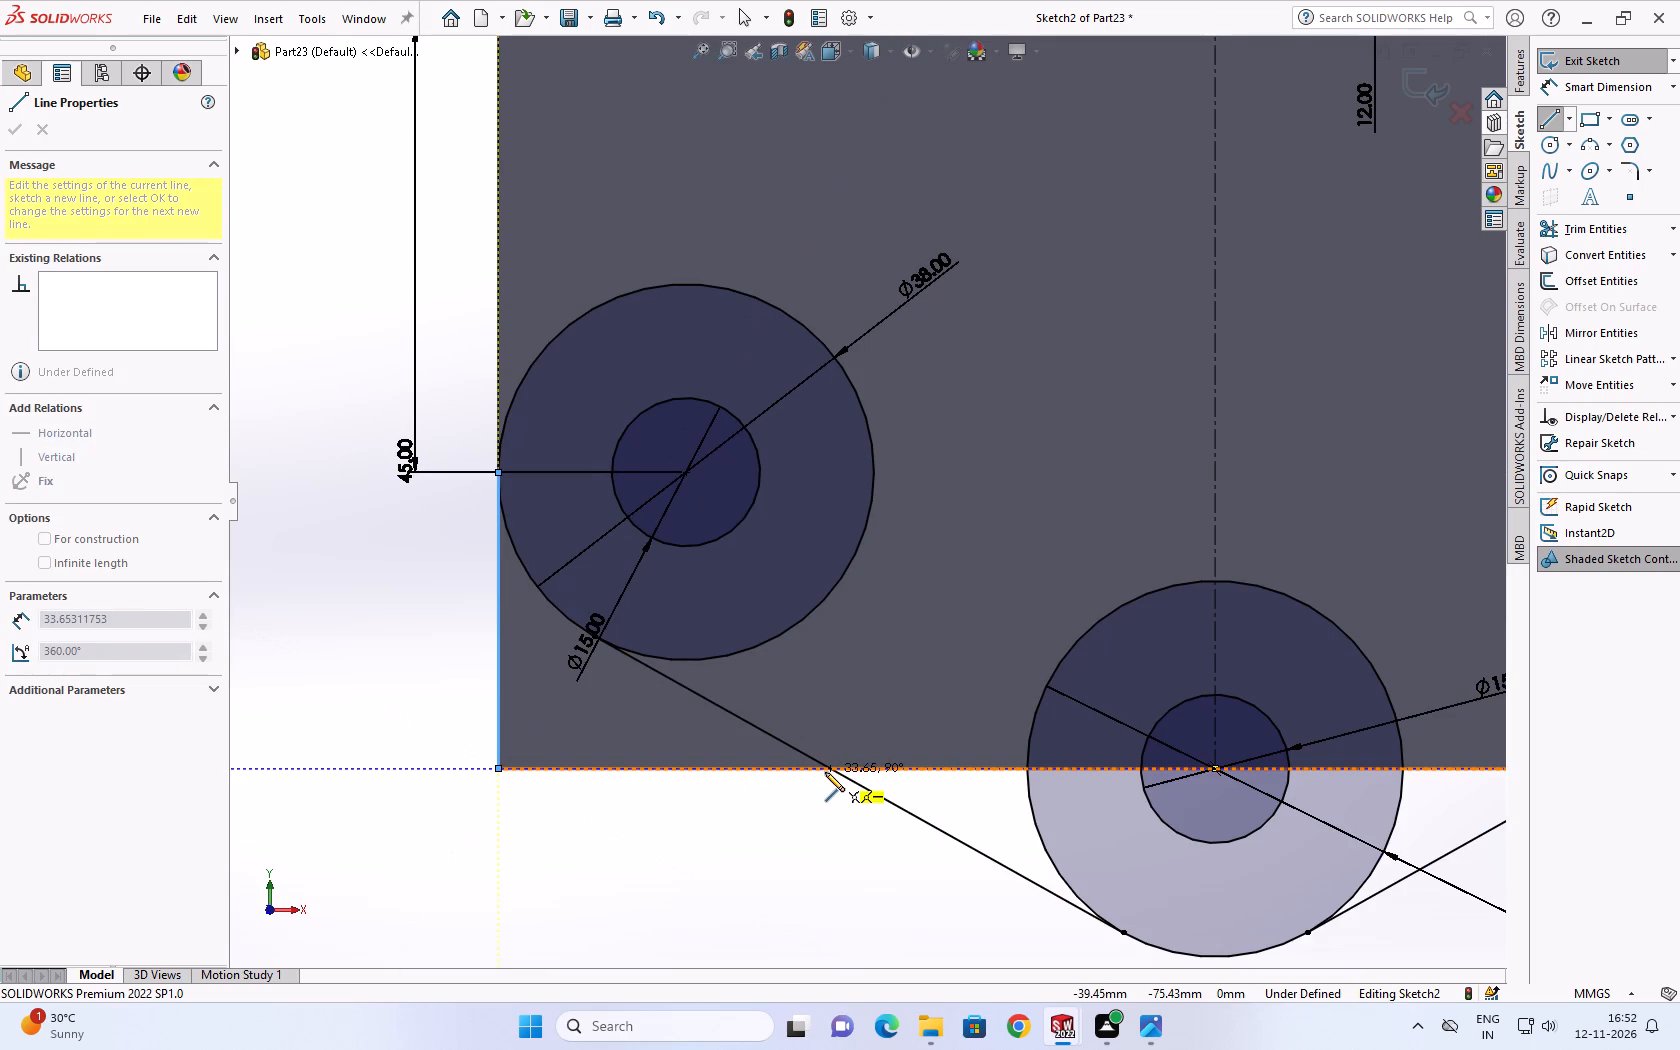
pyautogui.scroll(-2, 830, 767)
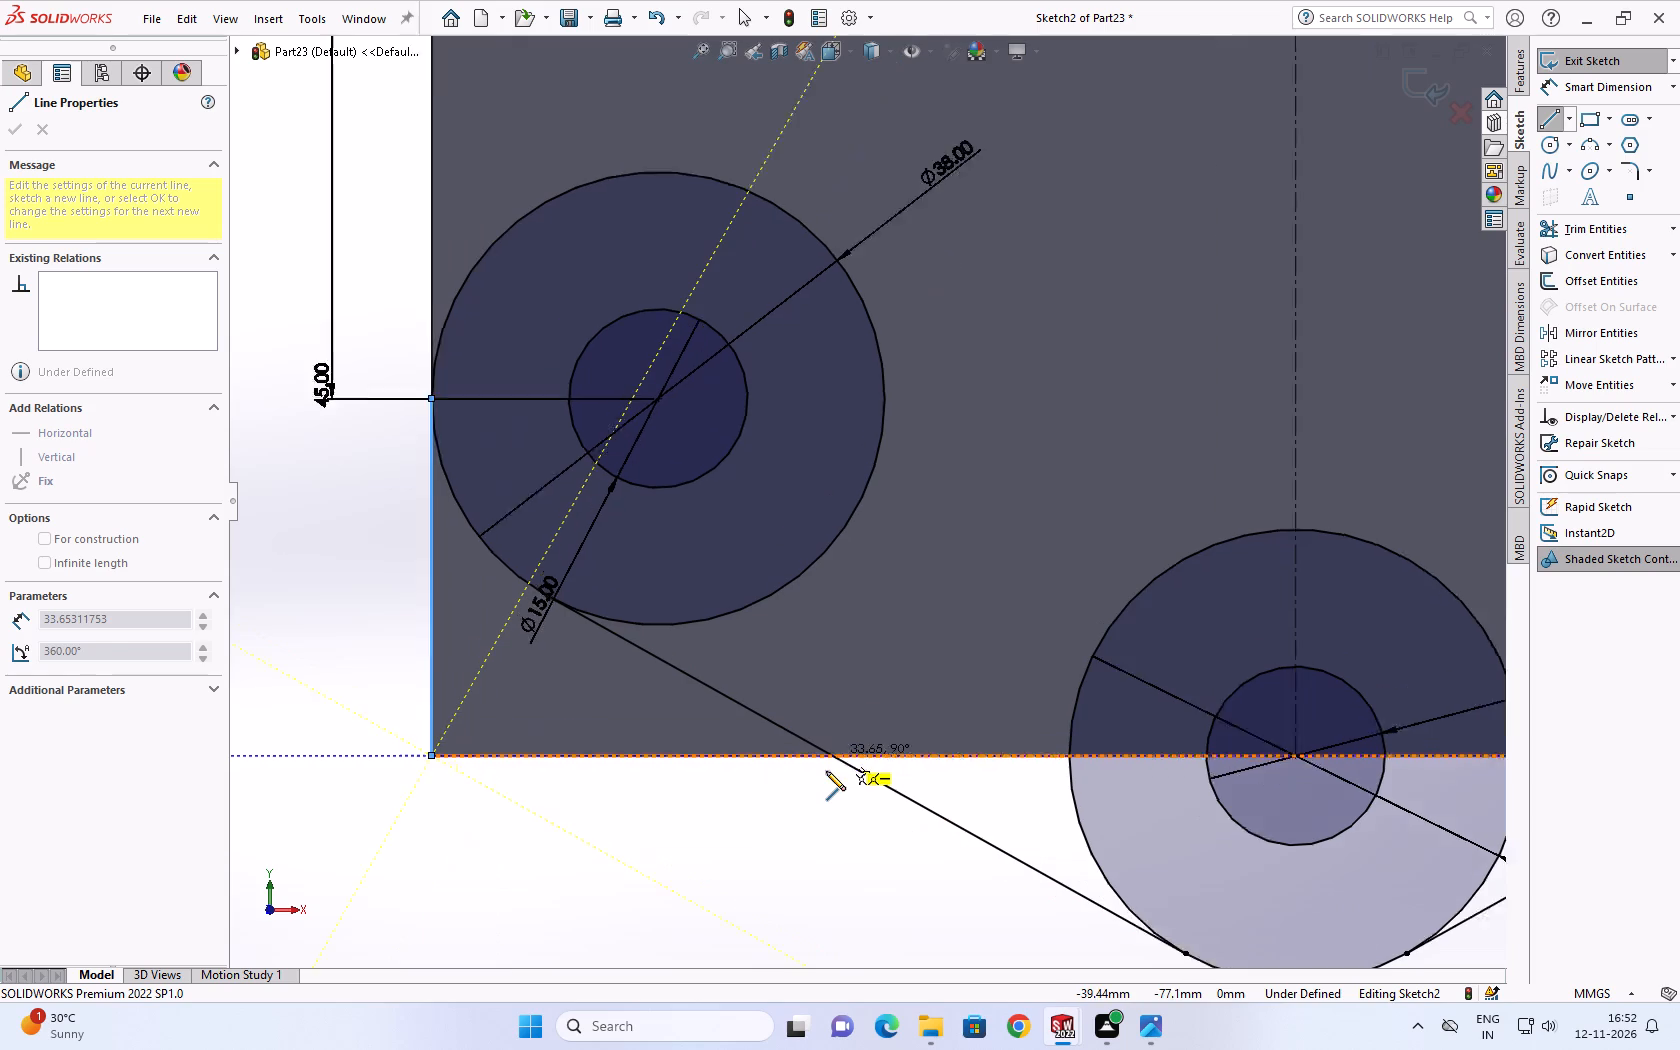
pyautogui.scroll(3, 1125, 744)
pyautogui.scroll(1, 1232, 731)
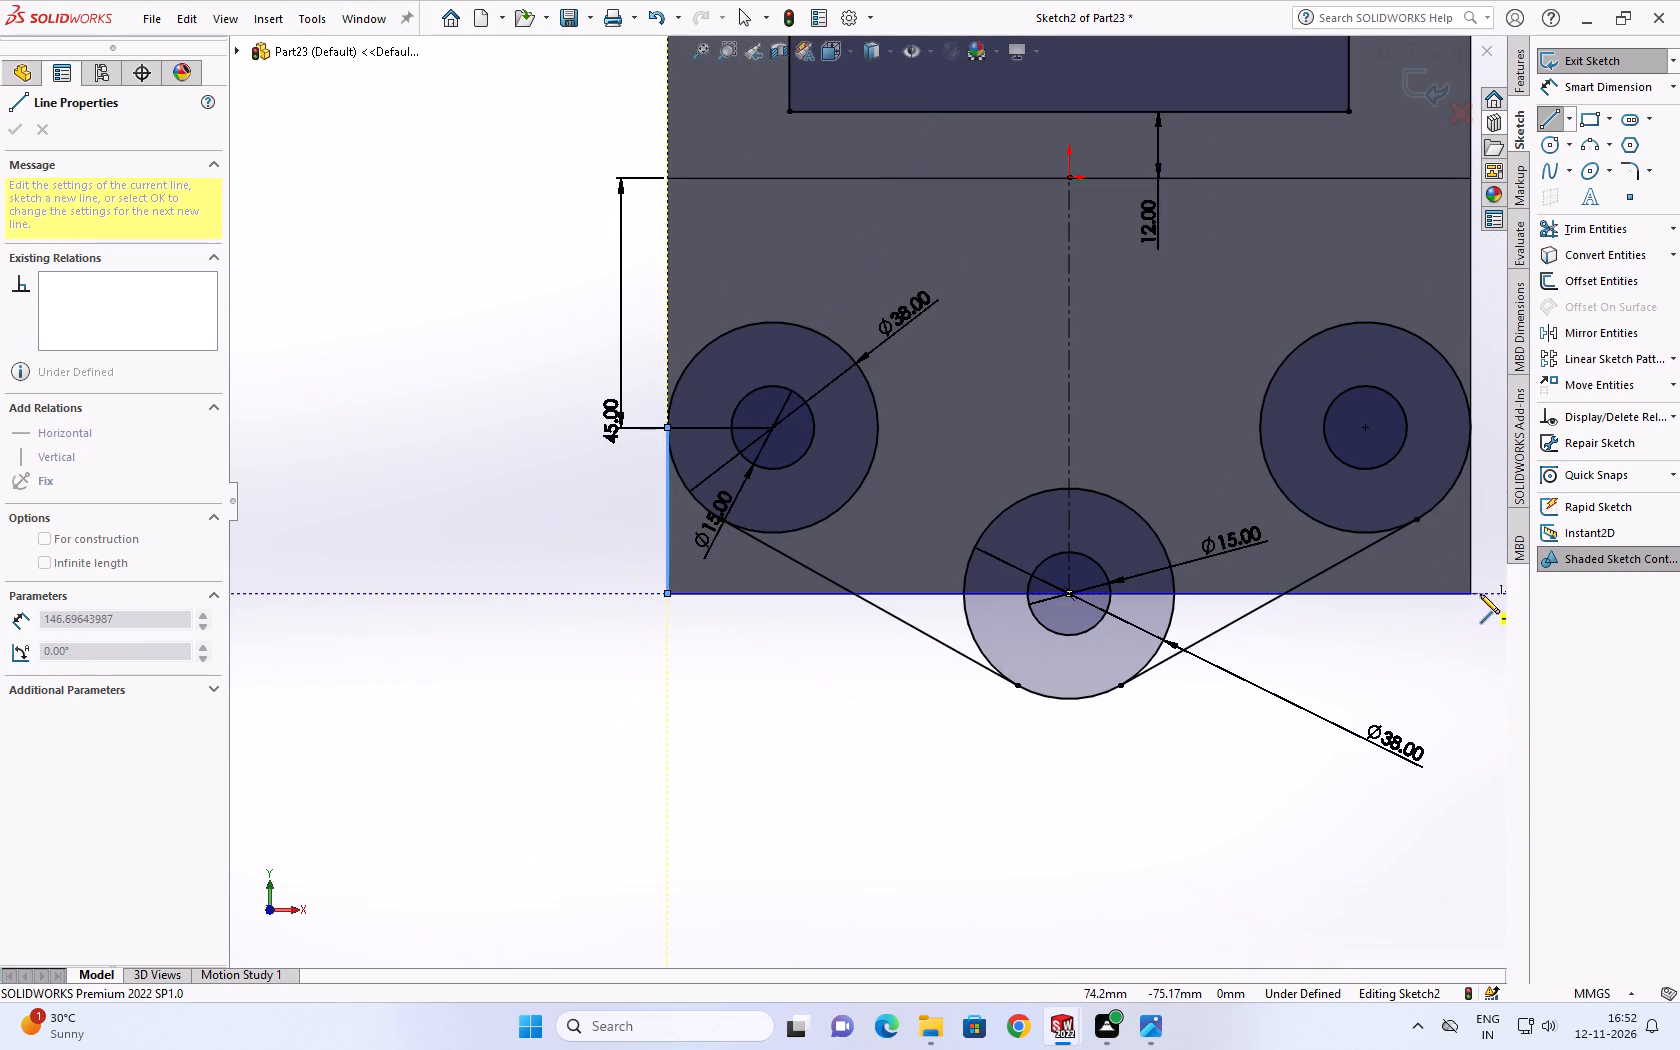
pyautogui.click(1472, 595)
pyautogui.scroll(-2, 1458, 599)
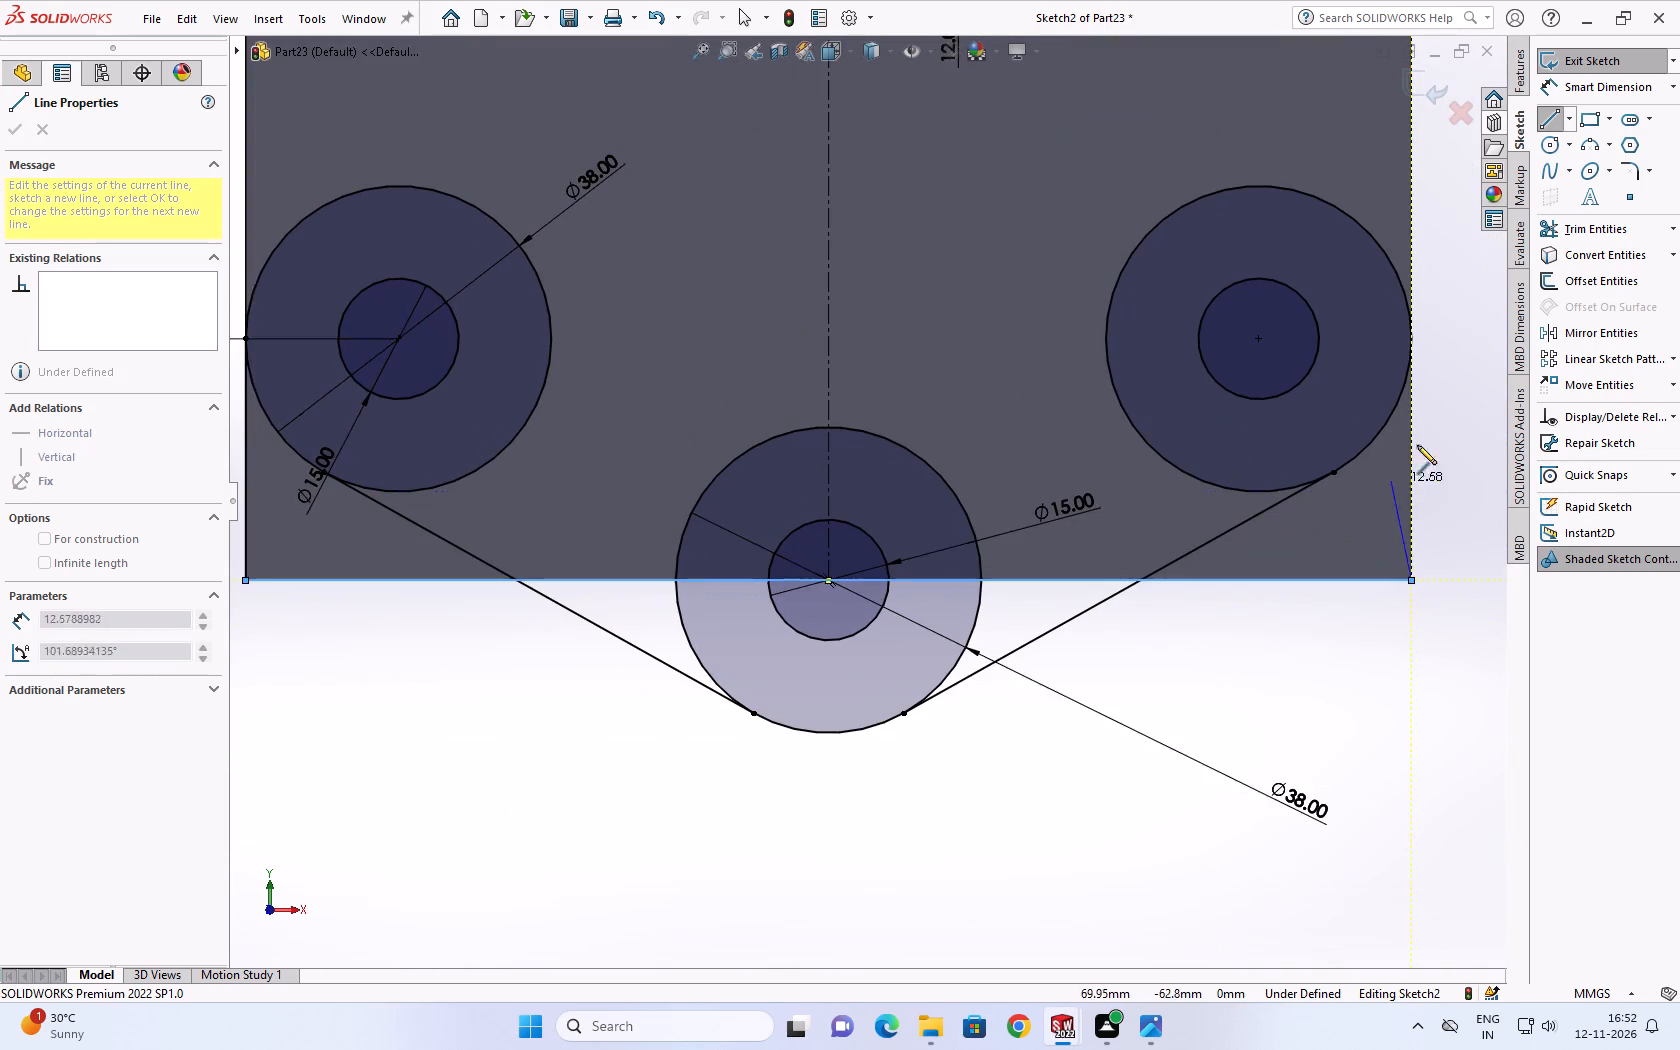
pyautogui.click(1413, 339)
pyautogui.press('Escape')
# Trim away the bottom line between the two sloping tangent lines, including the pieces inside the centre 38 mm and 15 mm circles.
pyautogui.scroll(3, 1427, 411)
pyautogui.scroll(1, 1197, 485)
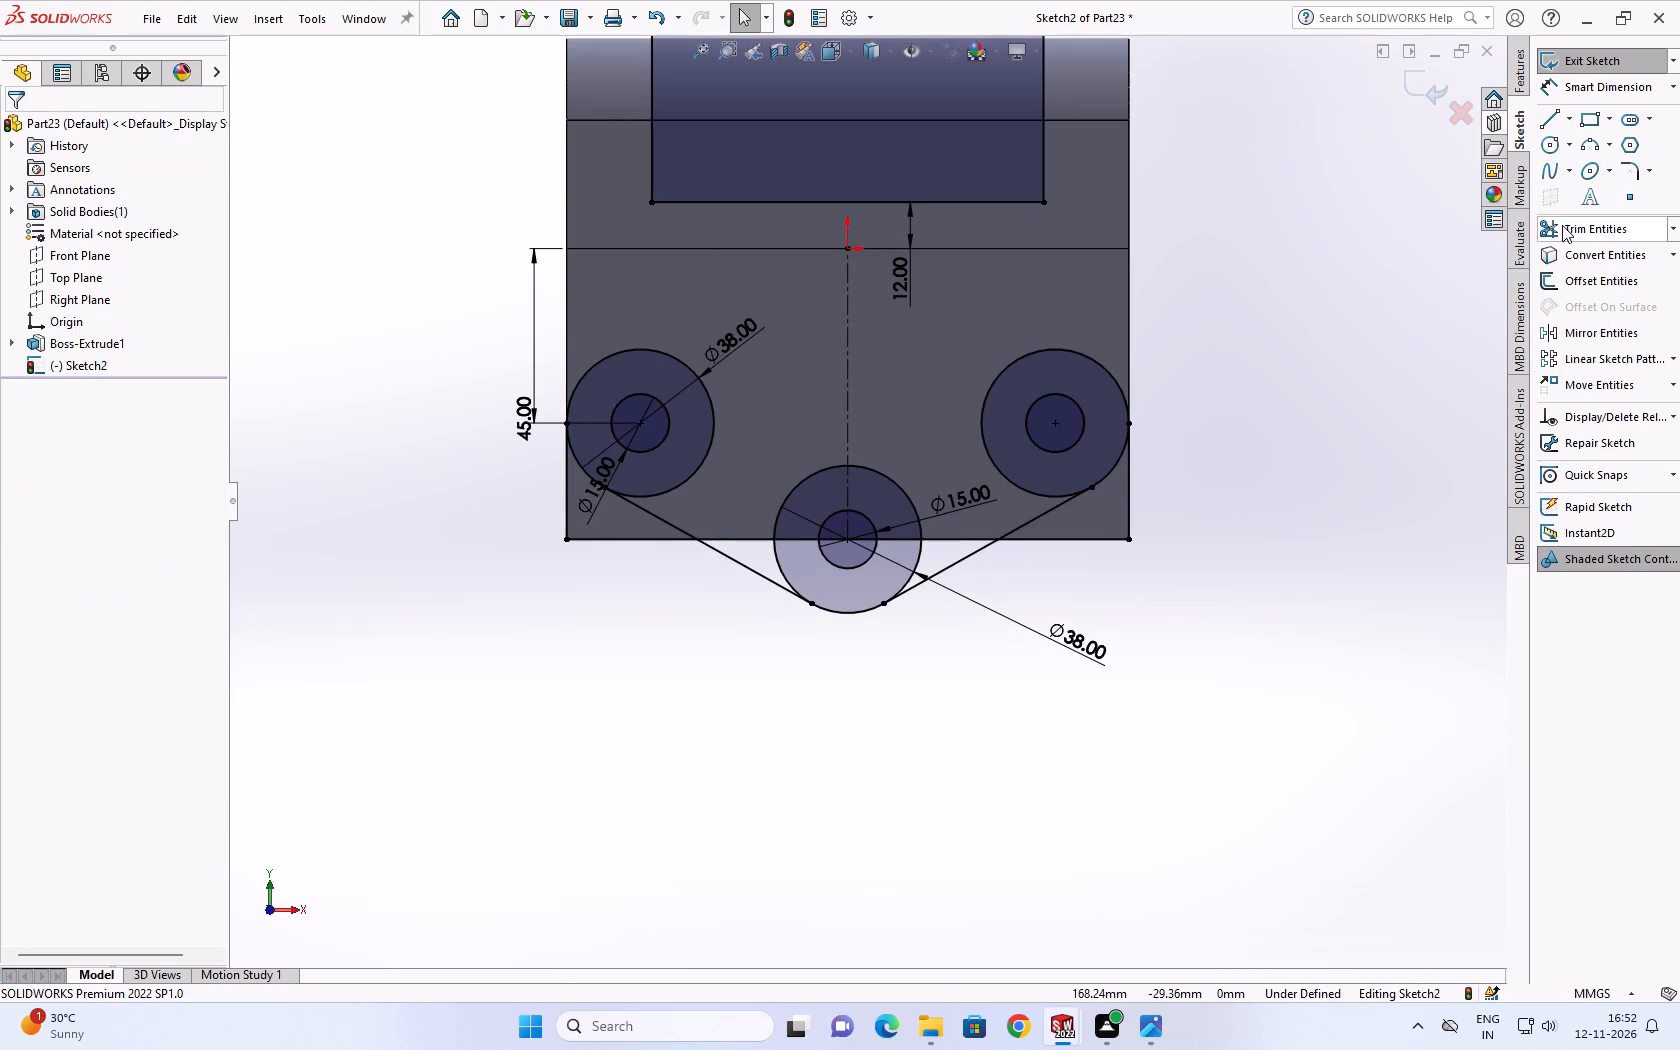
pyautogui.click(1544, 227)
pyautogui.scroll(-4, 737, 496)
pyautogui.click(740, 586)
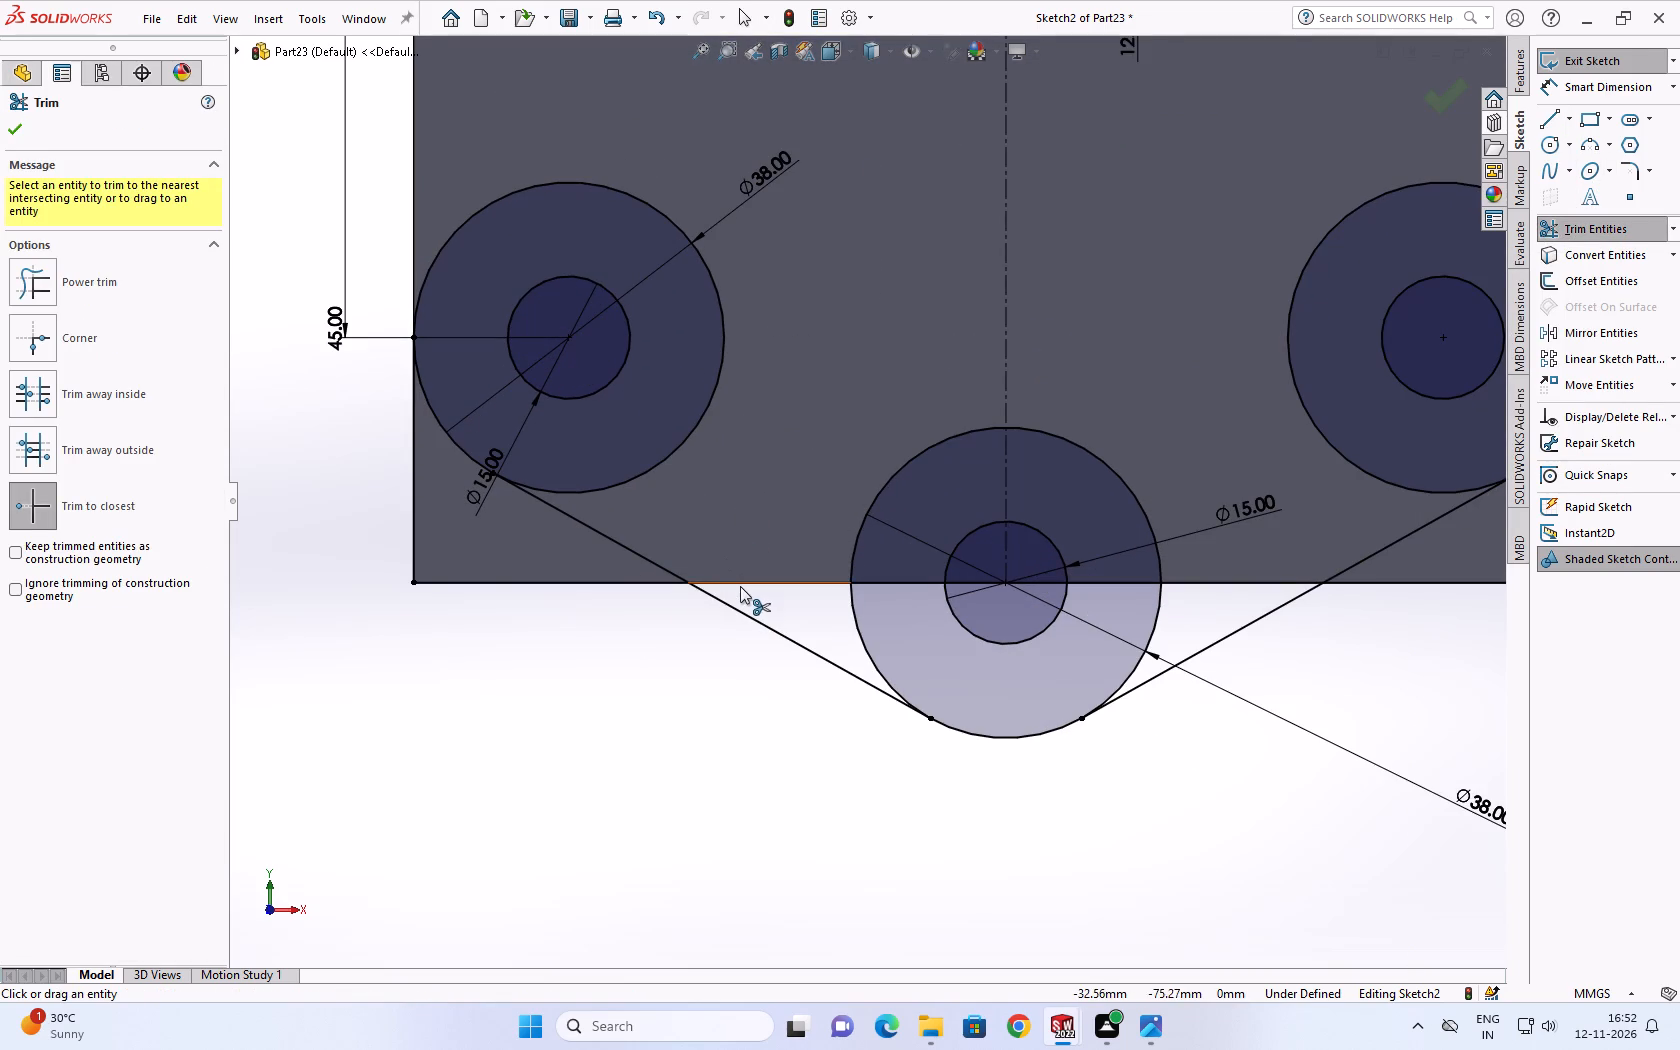
pyautogui.click(866, 585)
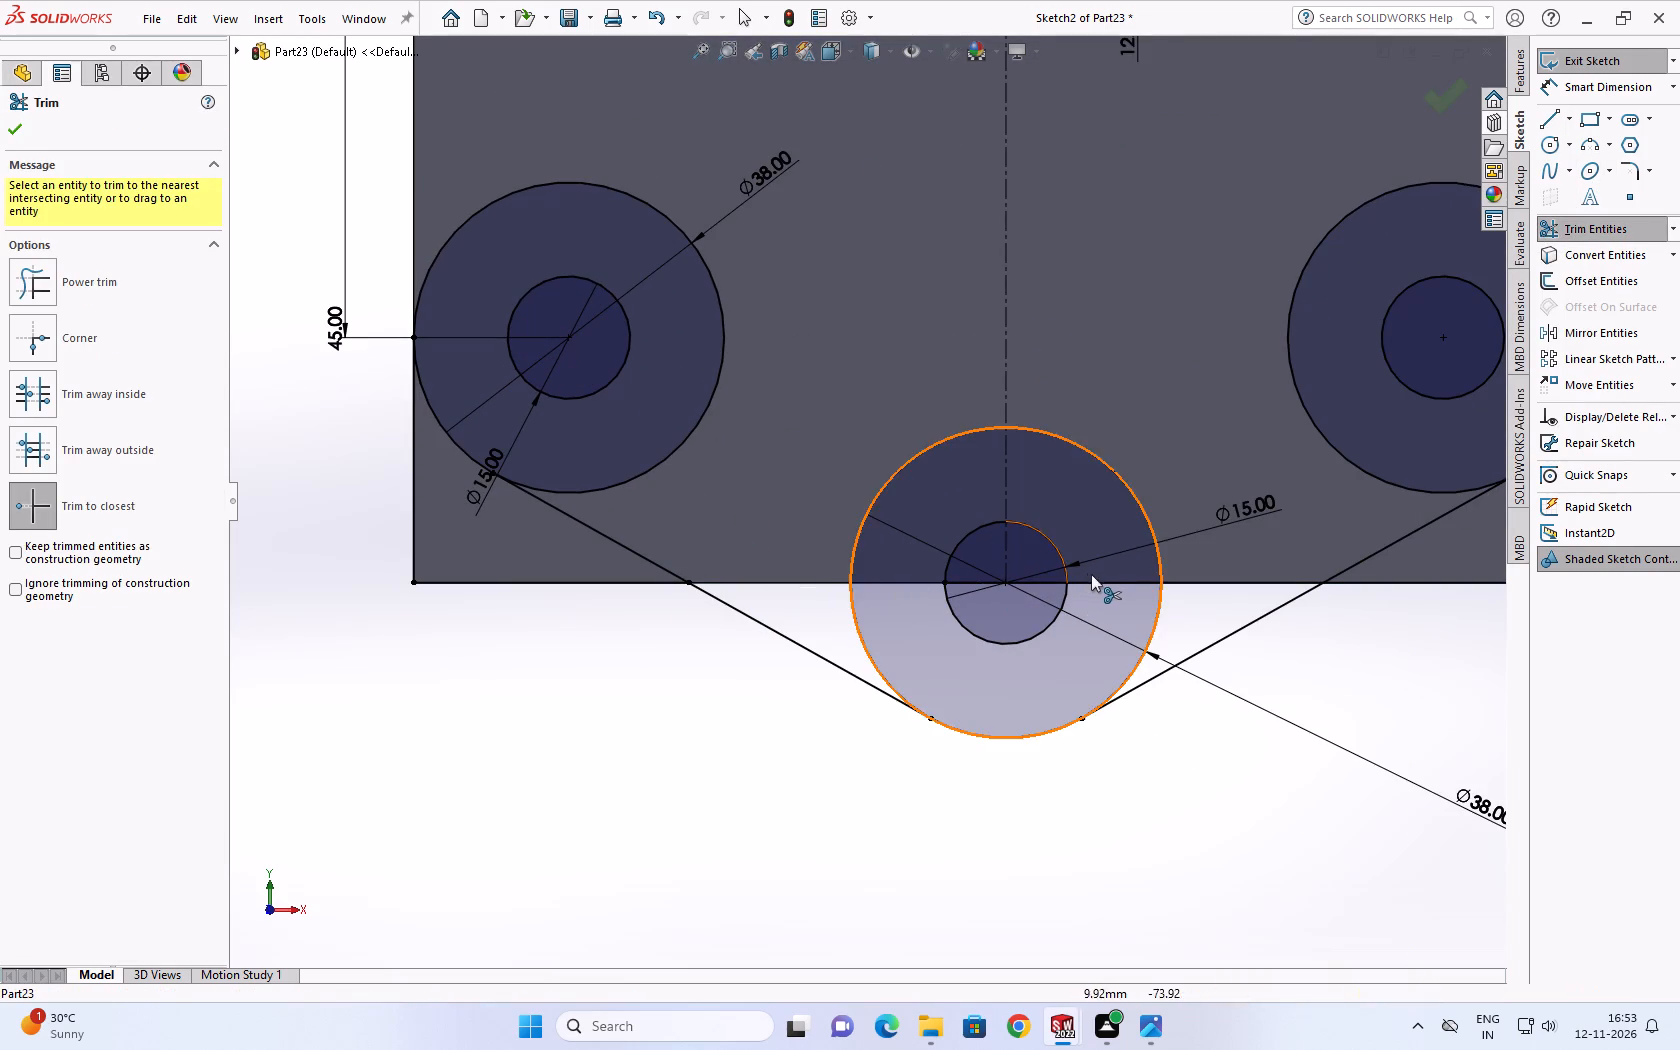
pyautogui.click(1092, 582)
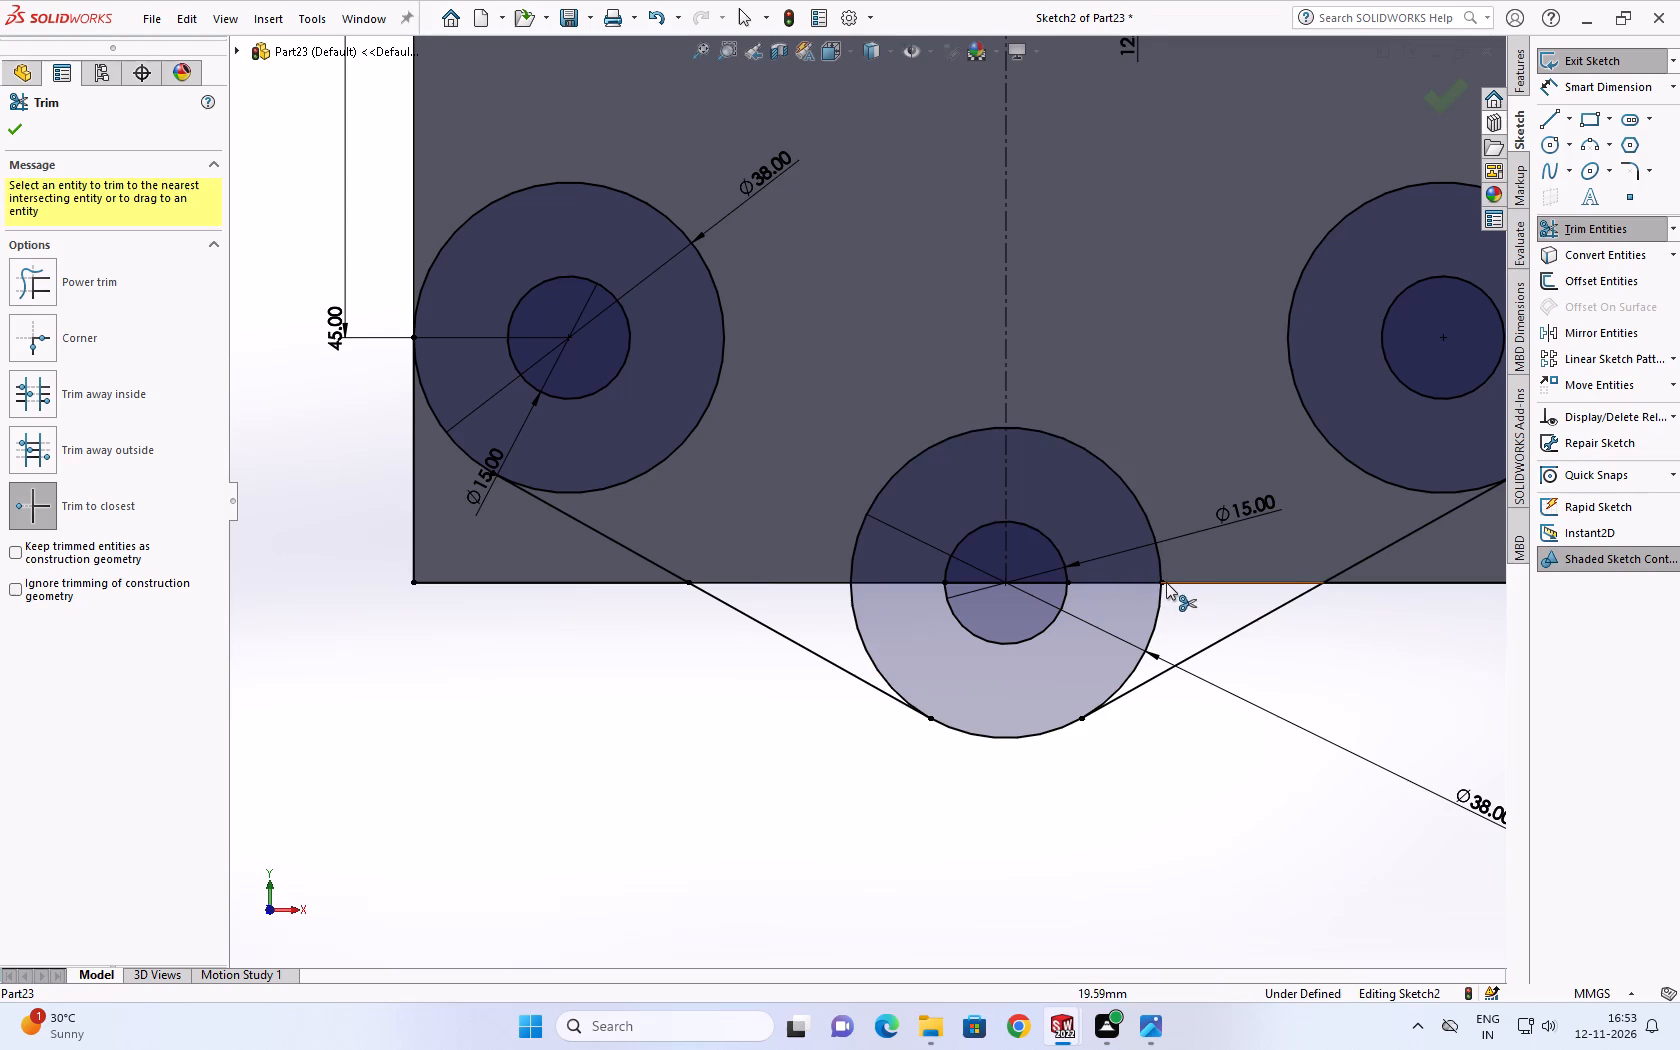
pyautogui.click(1166, 582)
pyautogui.scroll(-3, 1050, 593)
pyautogui.click(996, 559)
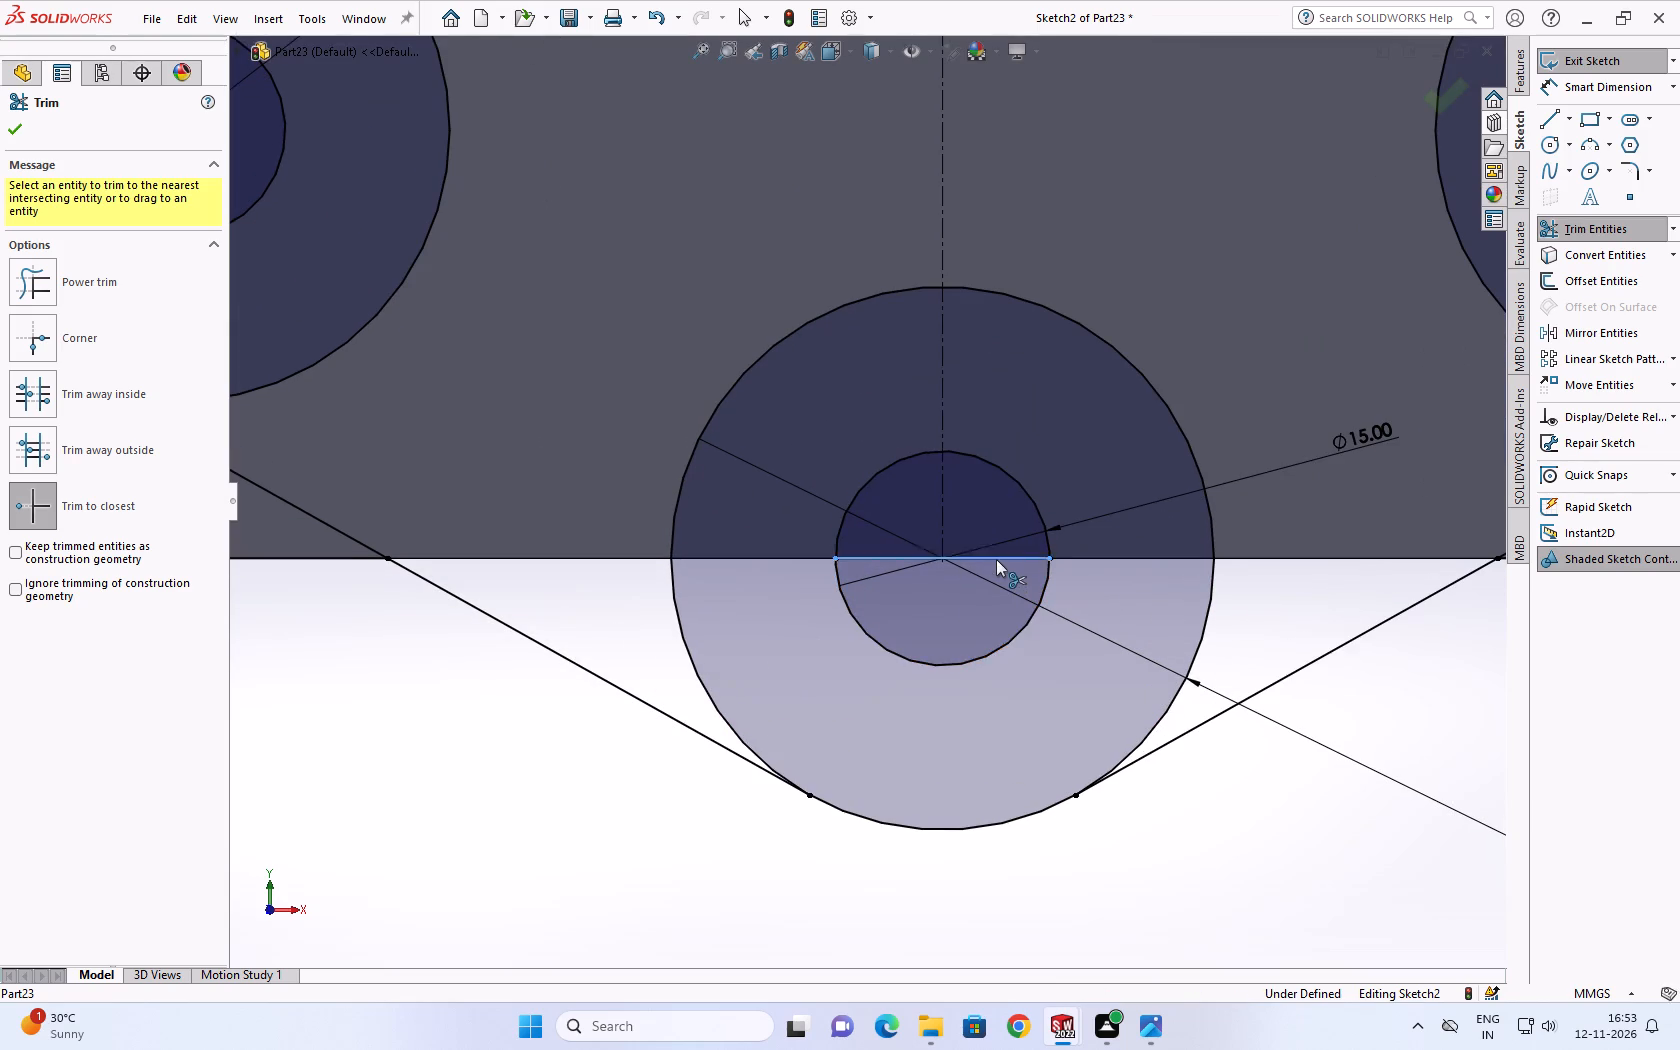
pyautogui.click(893, 558)
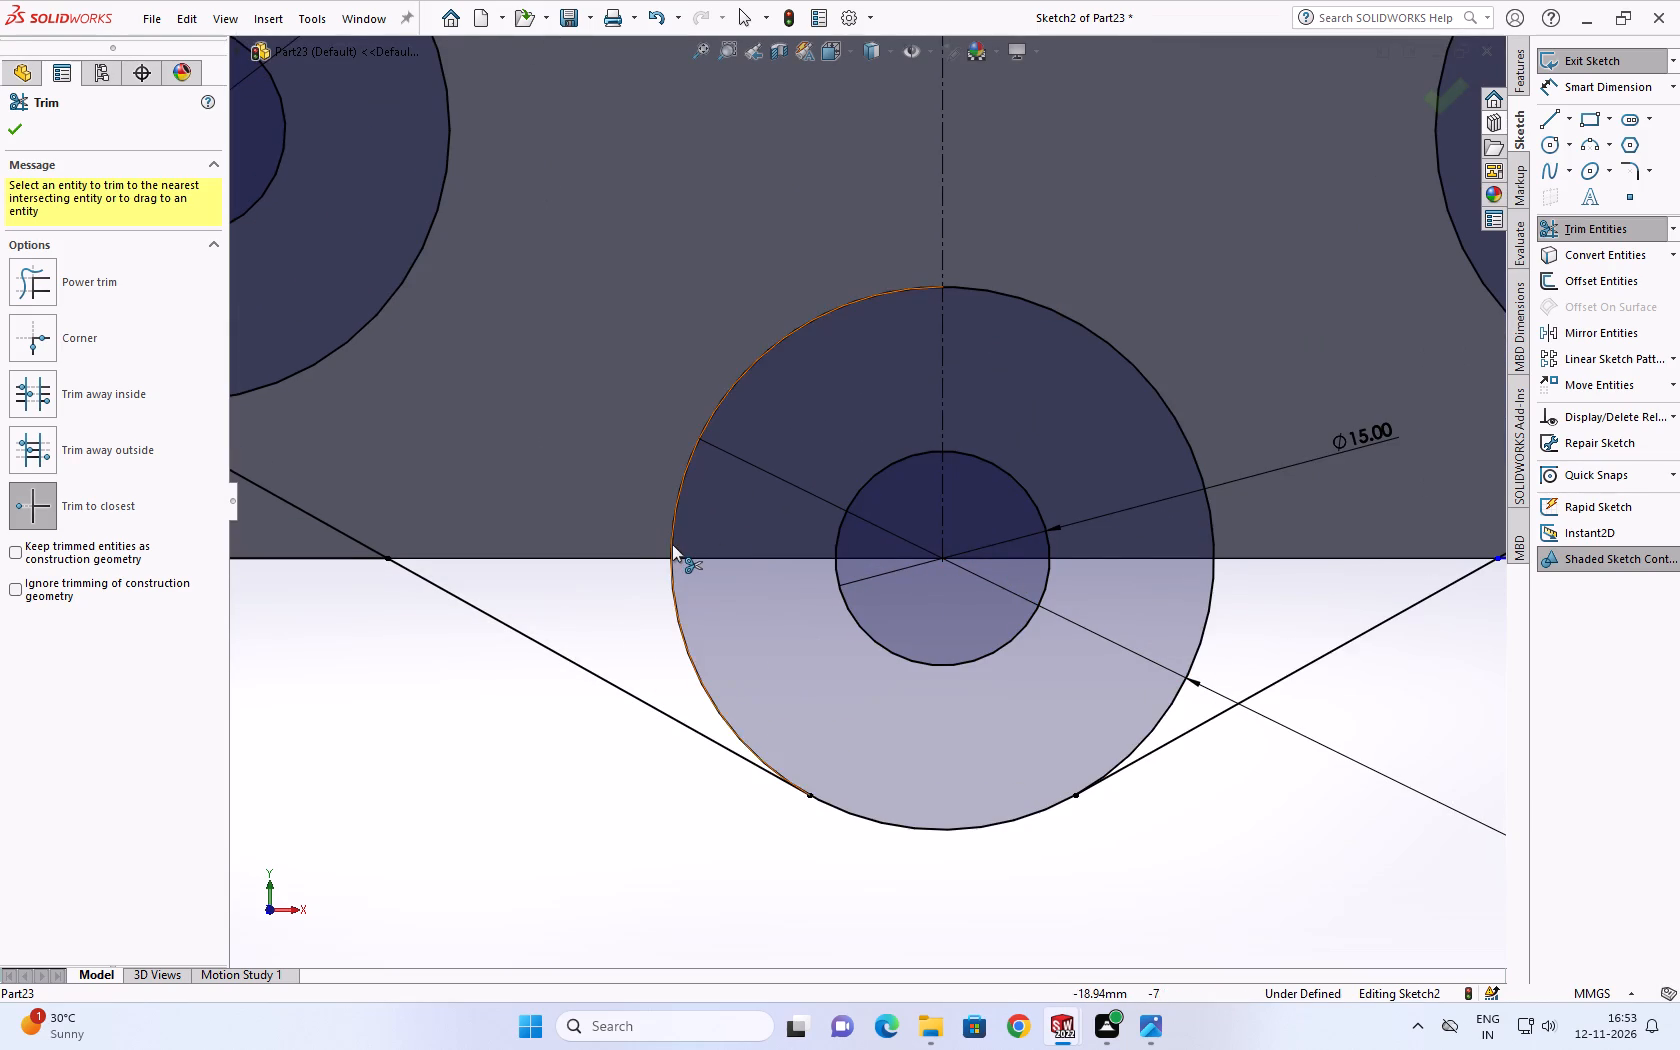
# Trim the three 38 mm circles down to the outer rounding arcs that join the tangent lines and the plate's side edges.
pyautogui.click(672, 544)
pyautogui.click(1210, 502)
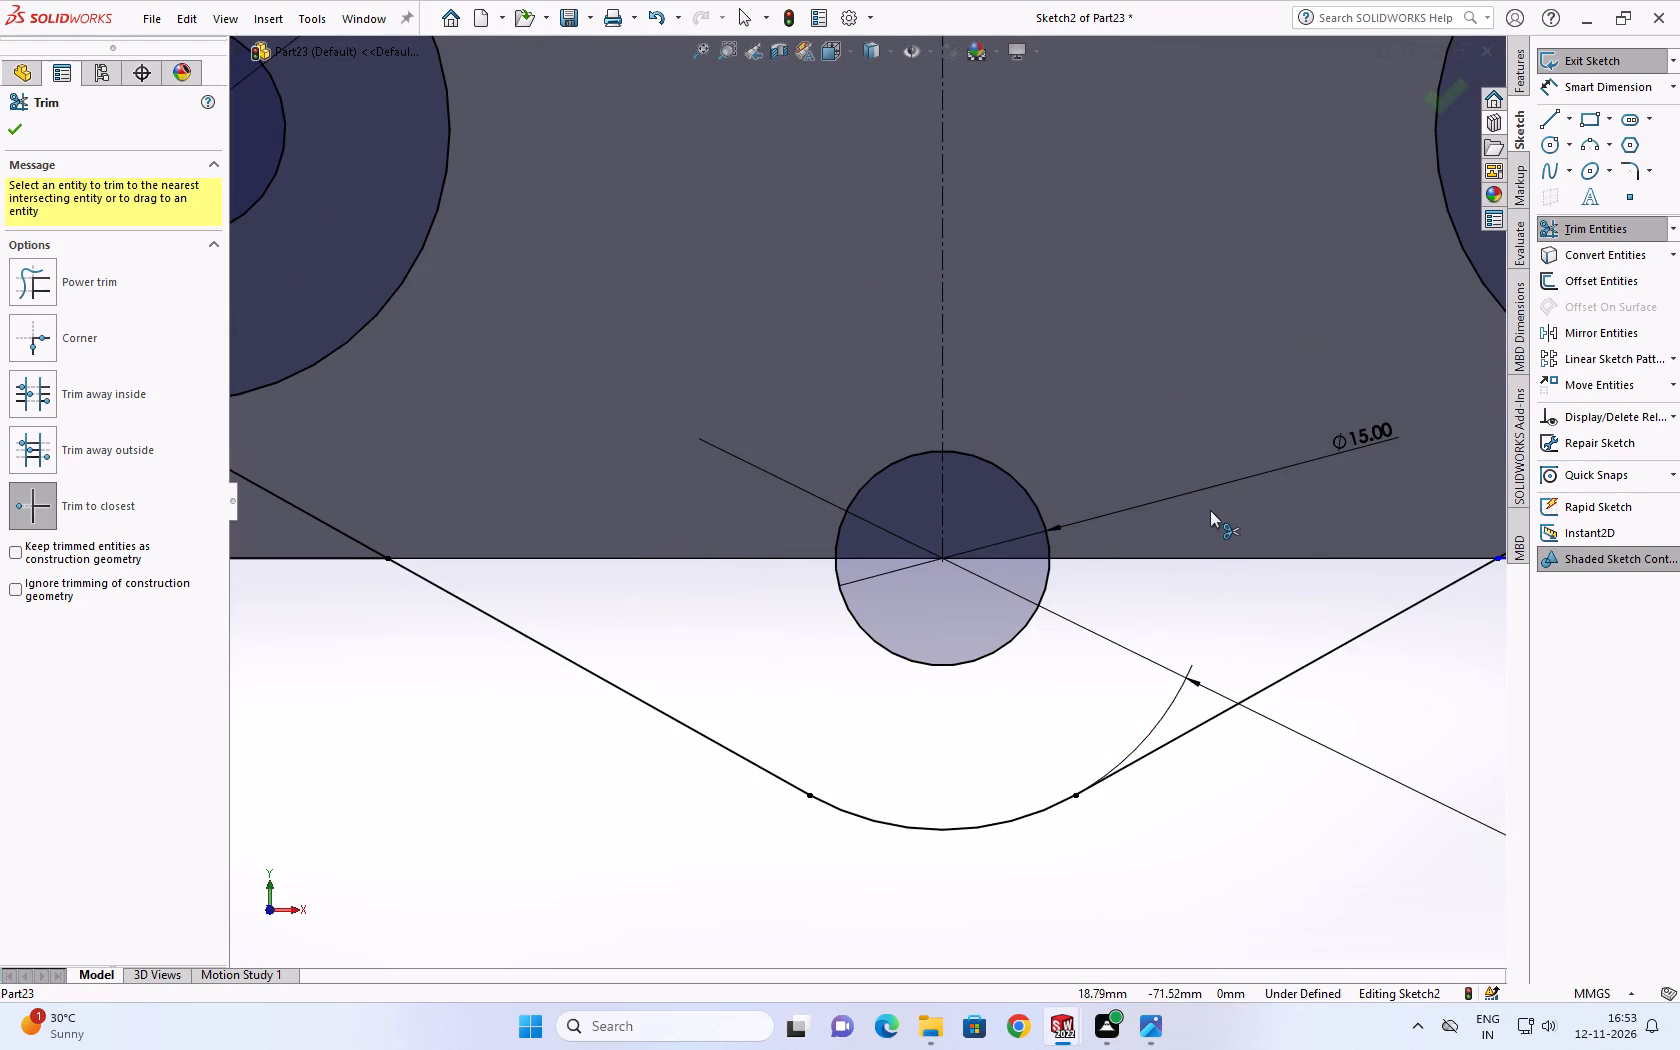
pyautogui.scroll(4, 1207, 514)
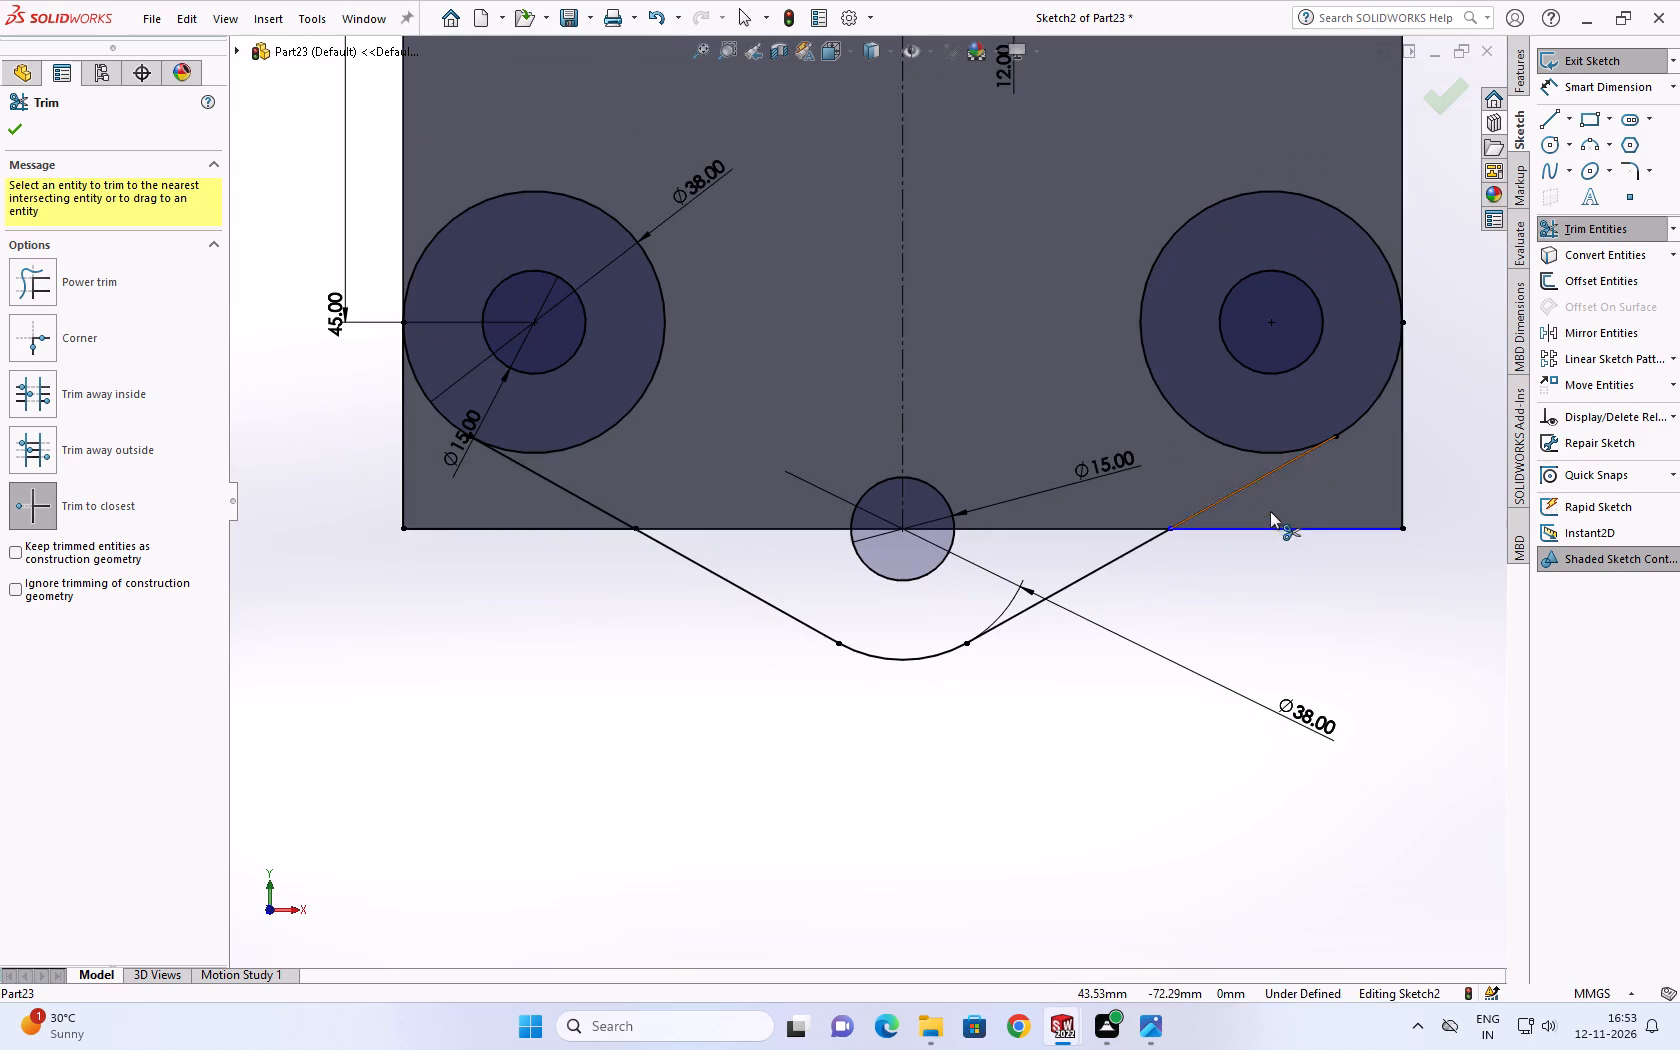
pyautogui.click(1185, 425)
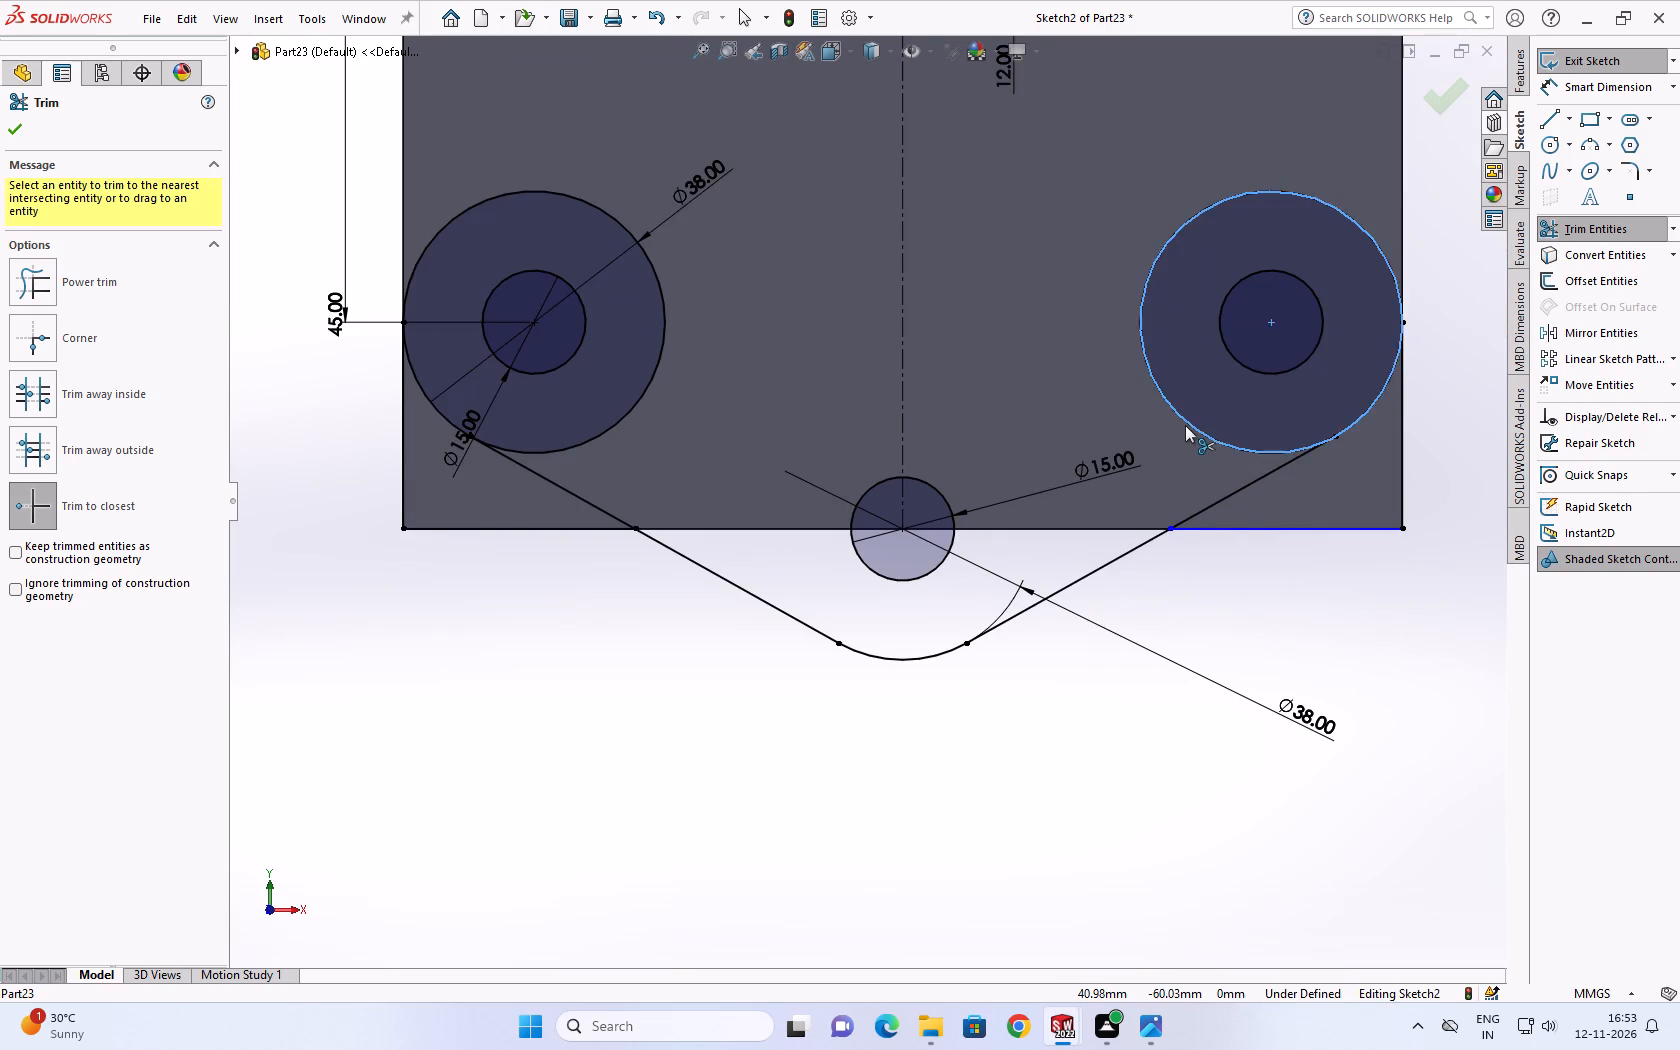
pyautogui.click(663, 343)
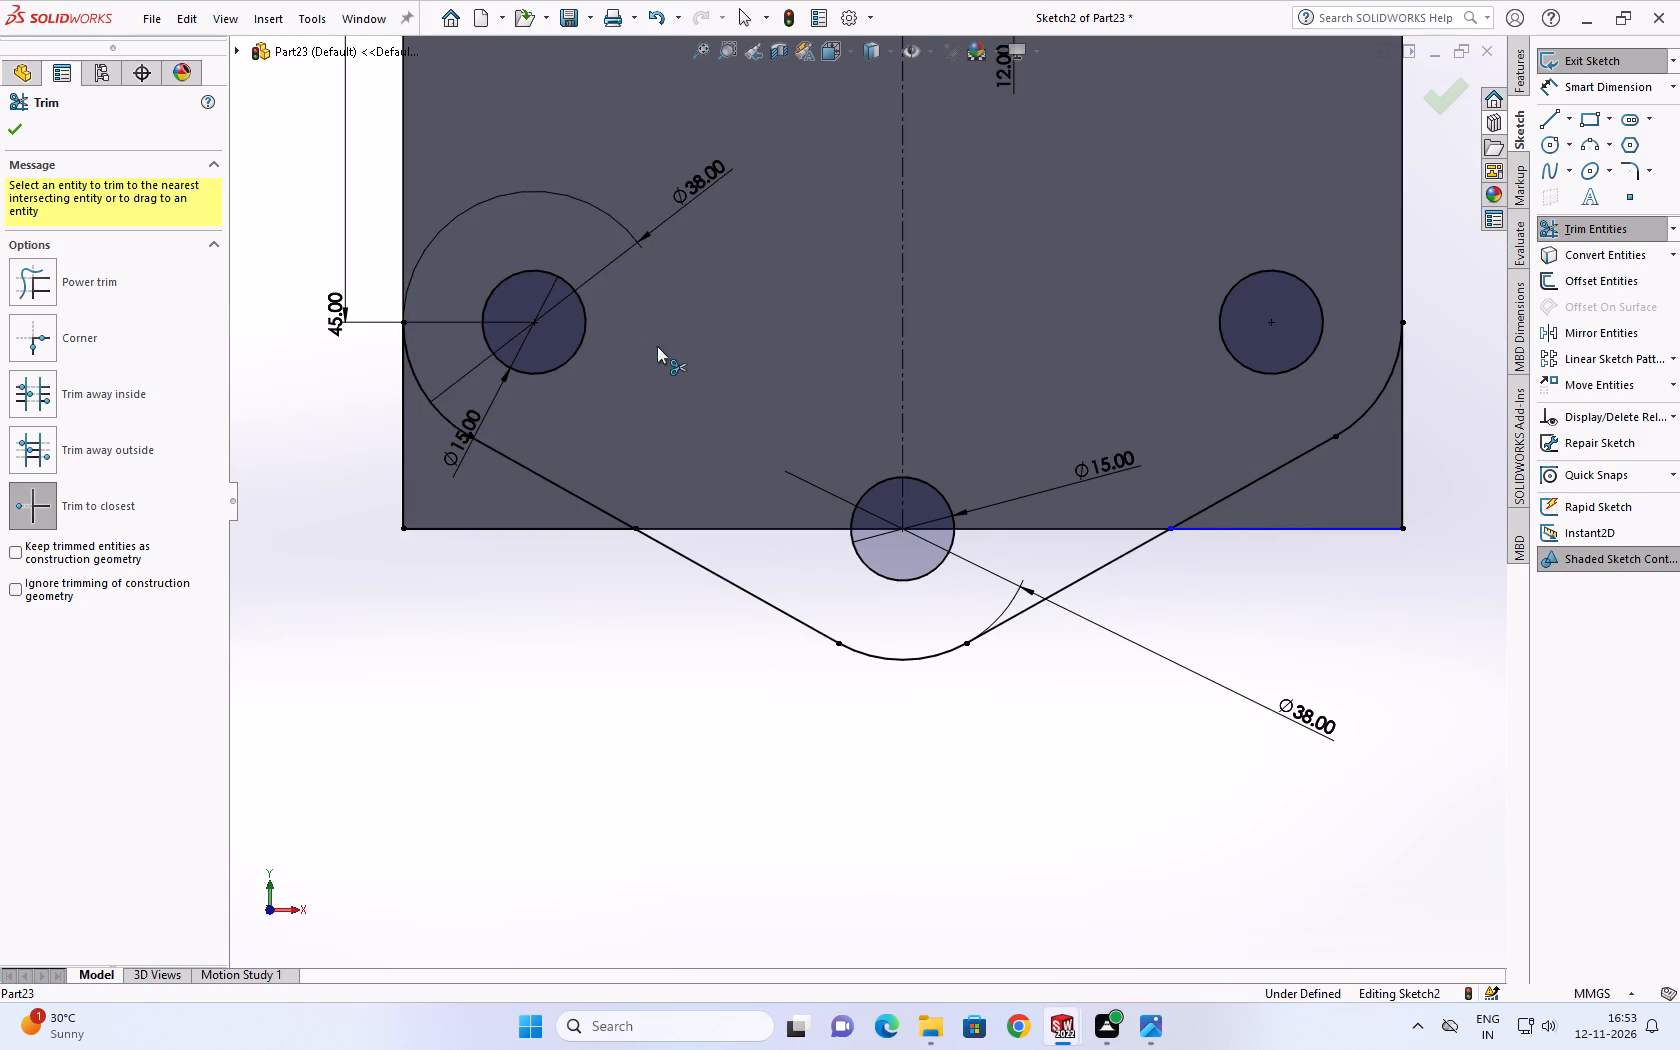
pyautogui.scroll(3, 540, 390)
pyautogui.scroll(1, 661, 418)
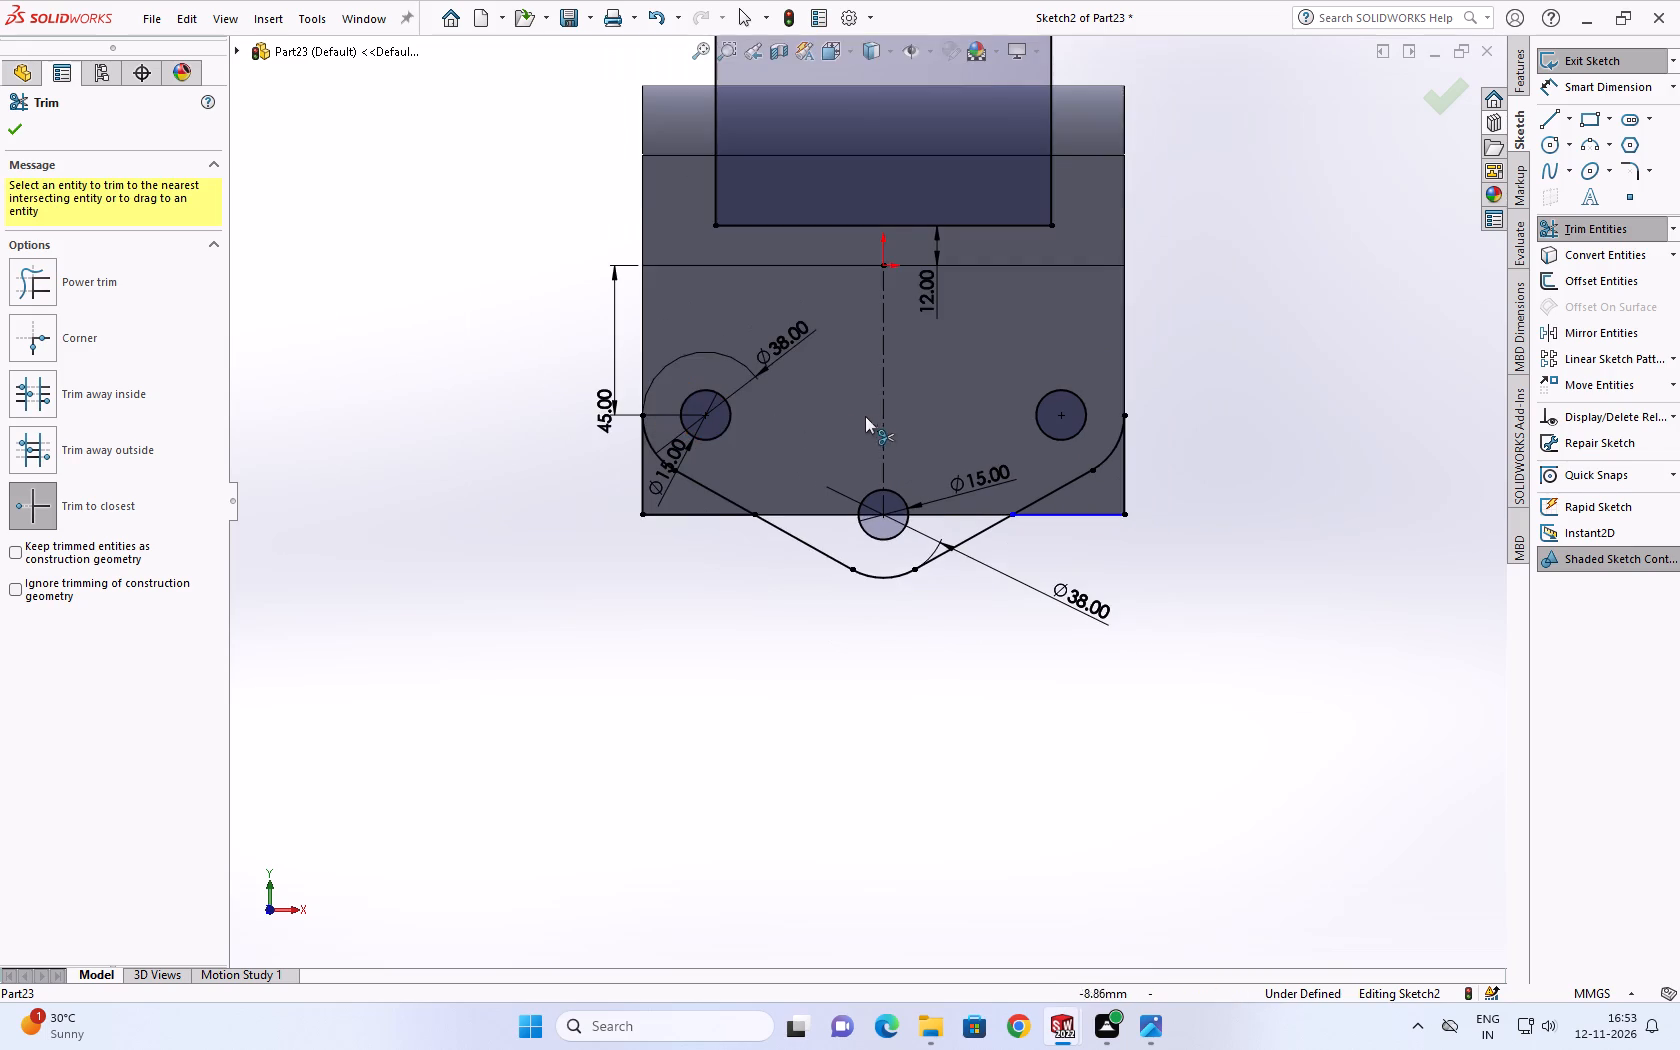
pyautogui.scroll(-1, 871, 416)
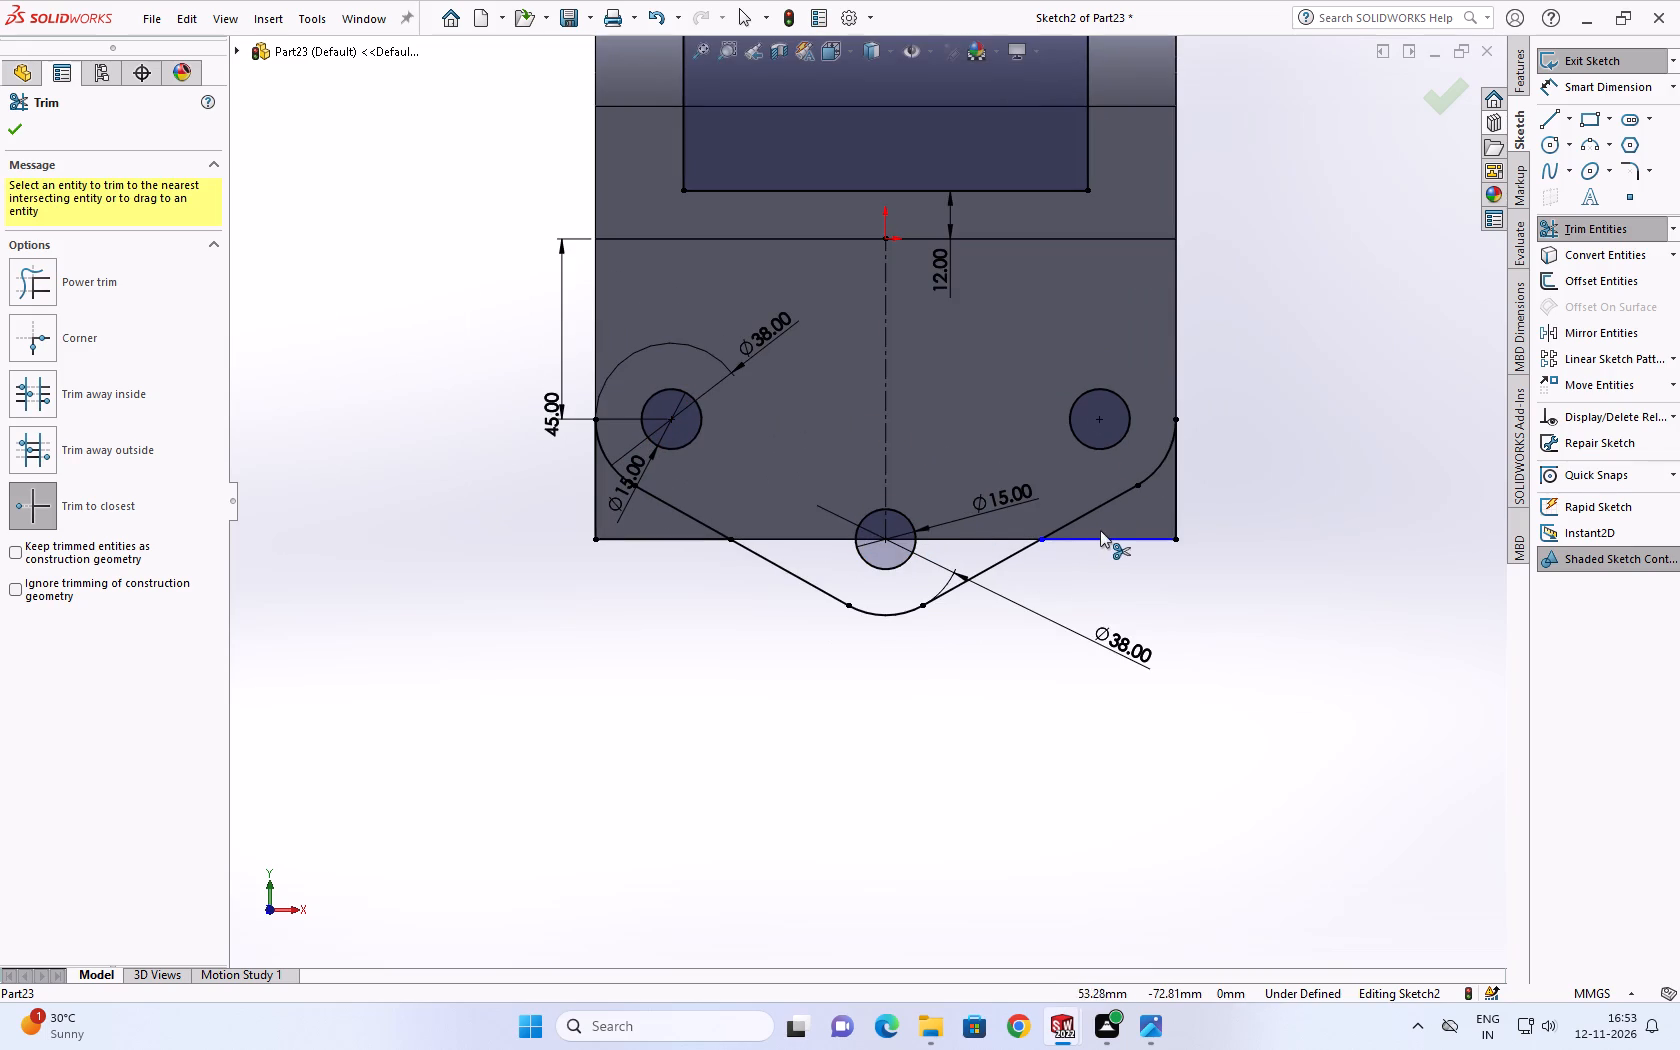
pyautogui.scroll(-3, 1119, 528)
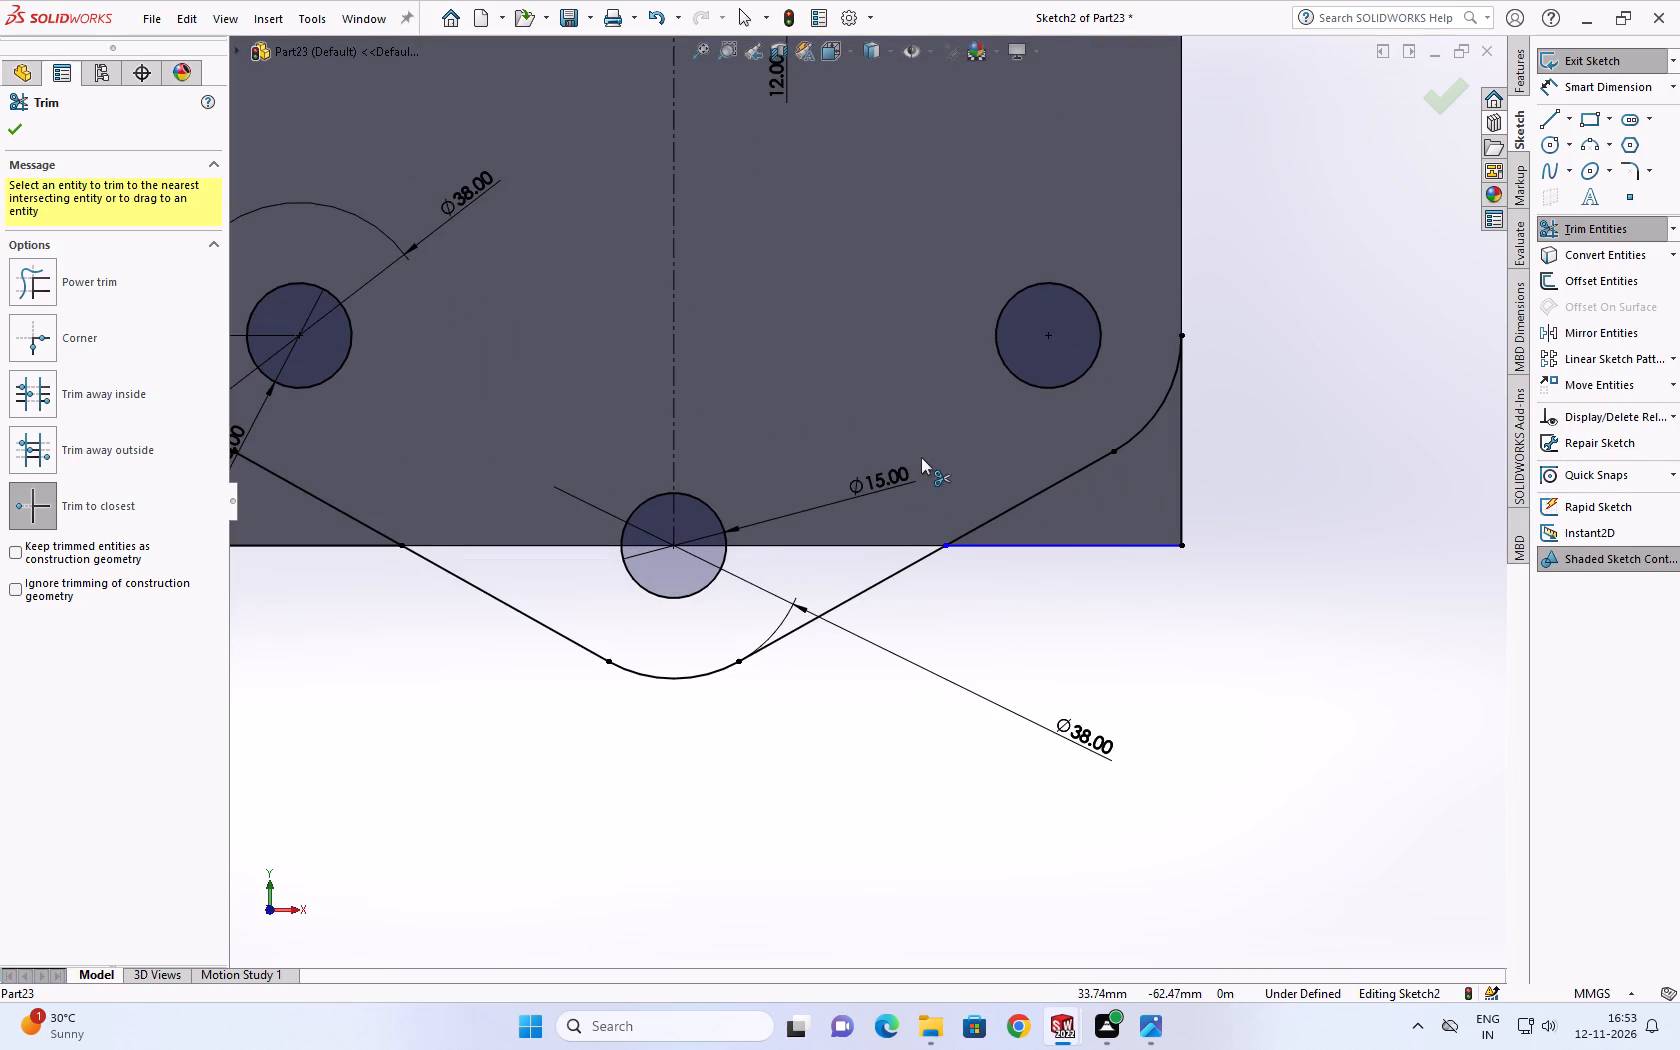
pyautogui.scroll(1, 924, 457)
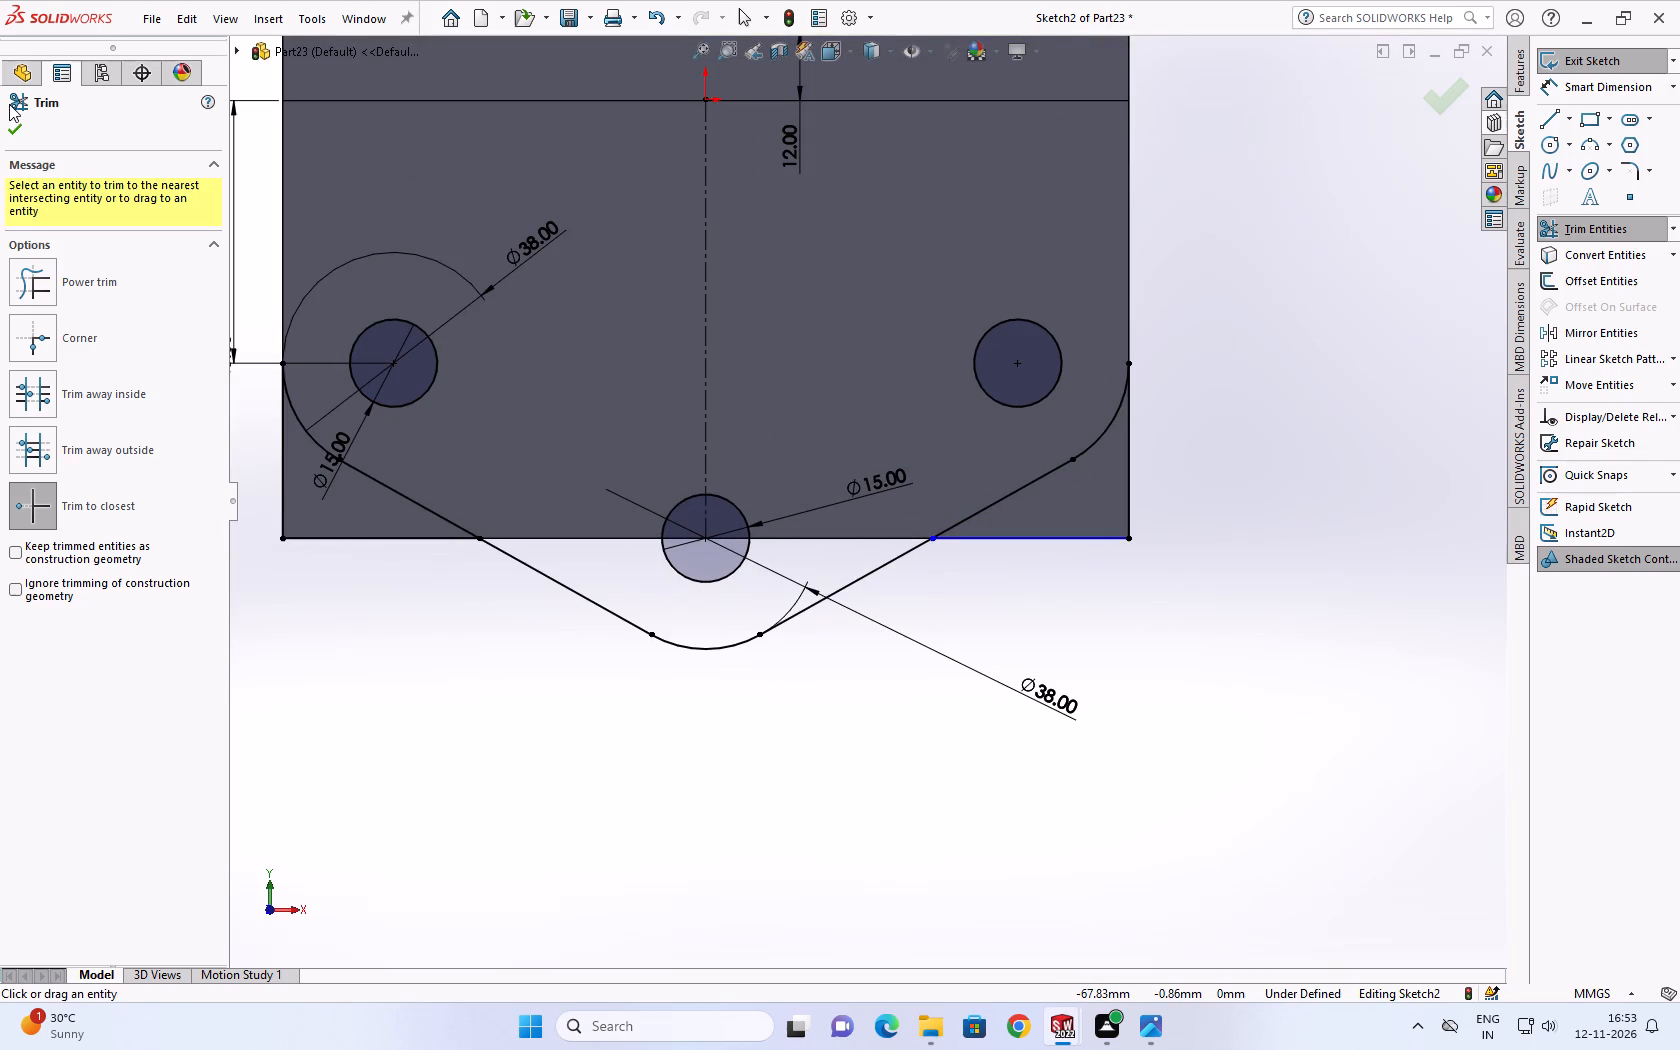
pyautogui.click(10, 120)
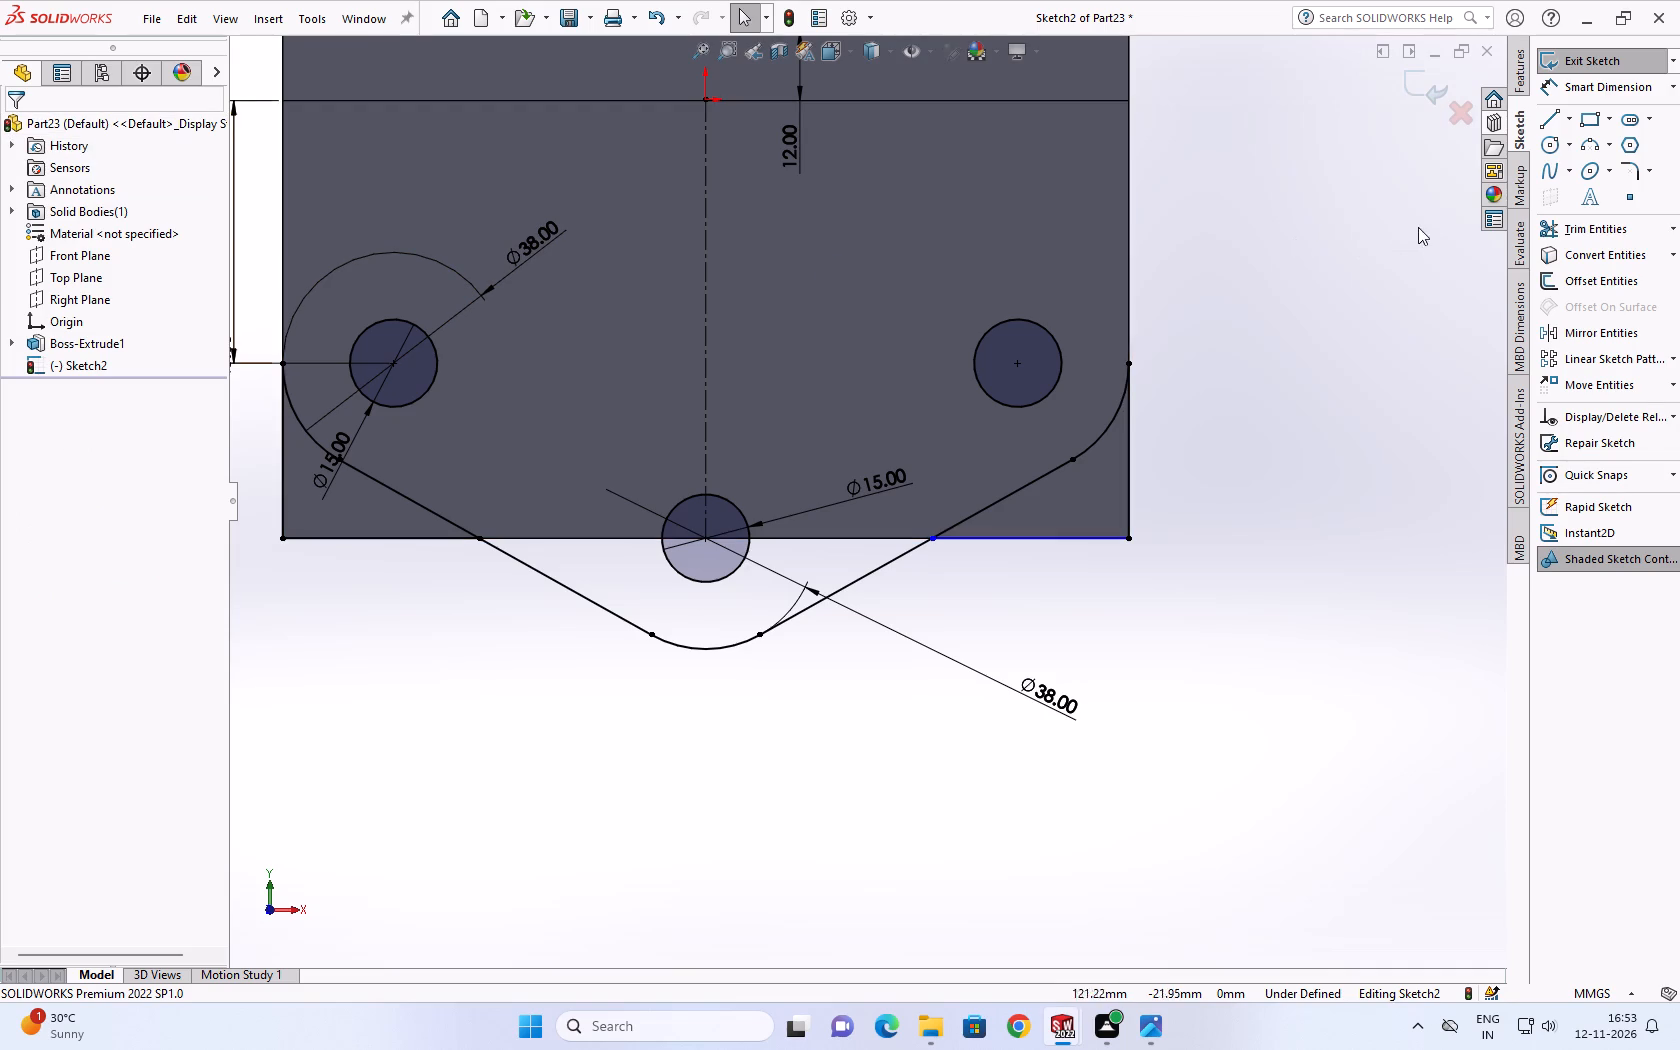
# Extrude-cut the two lower corner regions, the three 15 mm holes and the 101 mm wide lug rectangle with a 145 mm blind depth.
pyautogui.click(1521, 72)
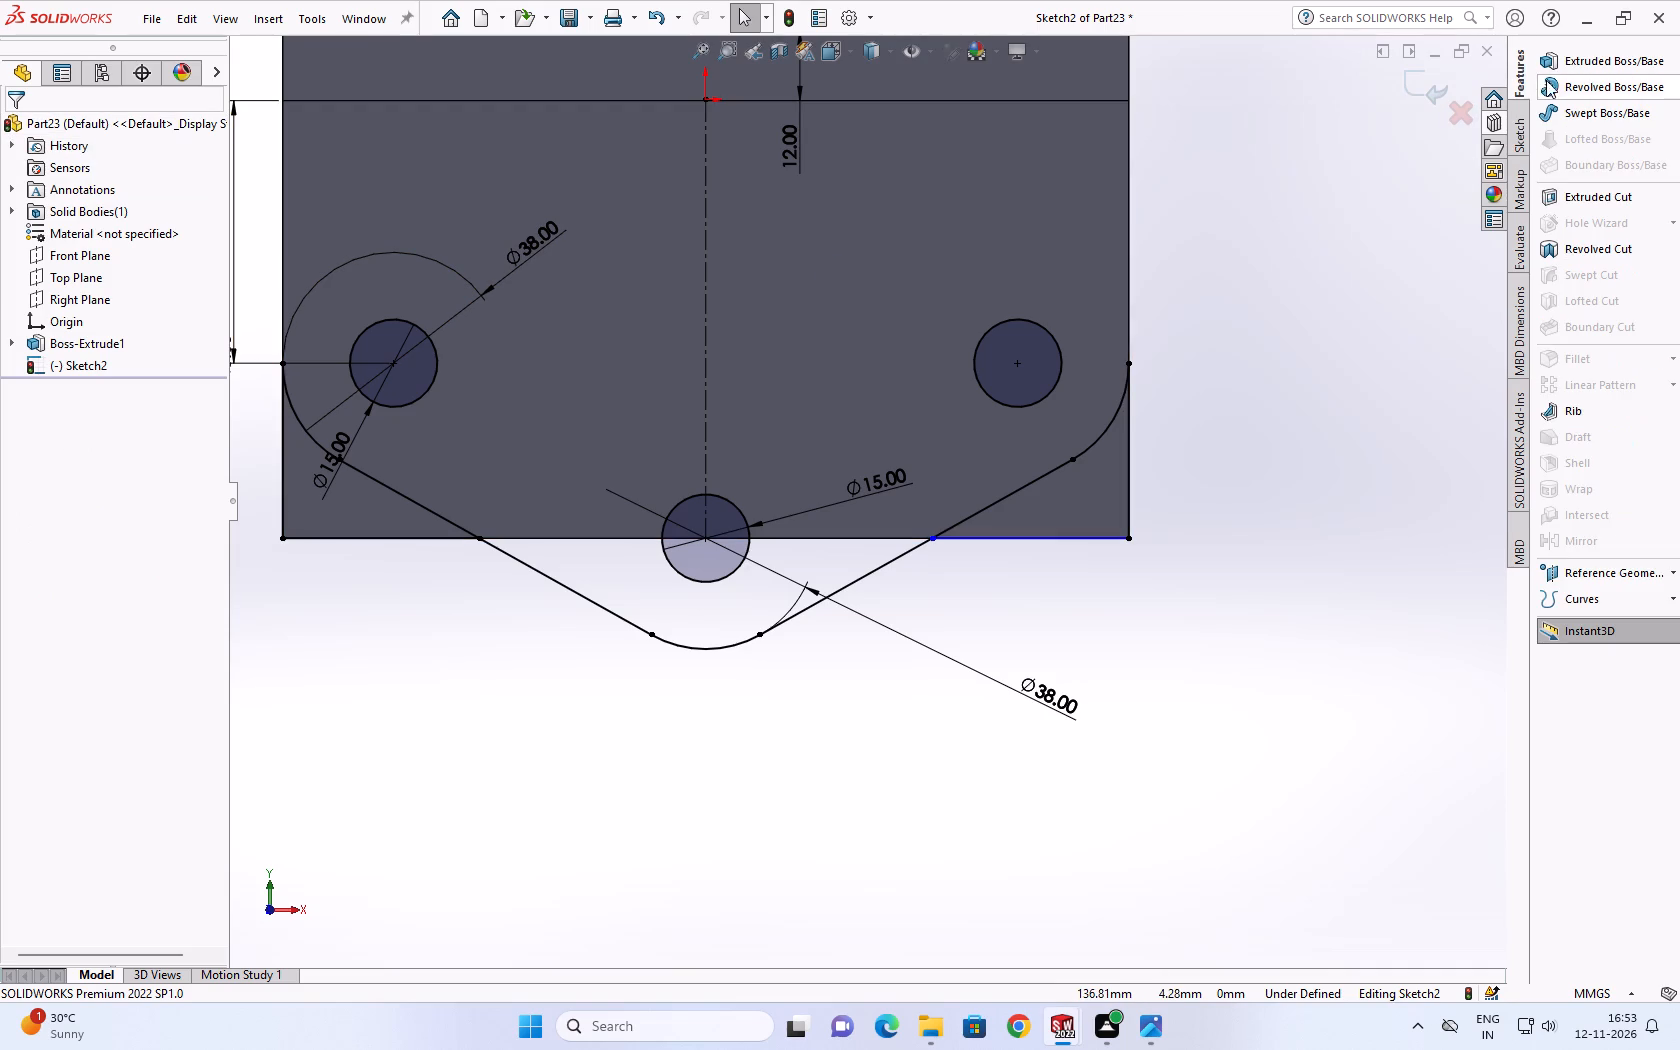
pyautogui.click(1551, 192)
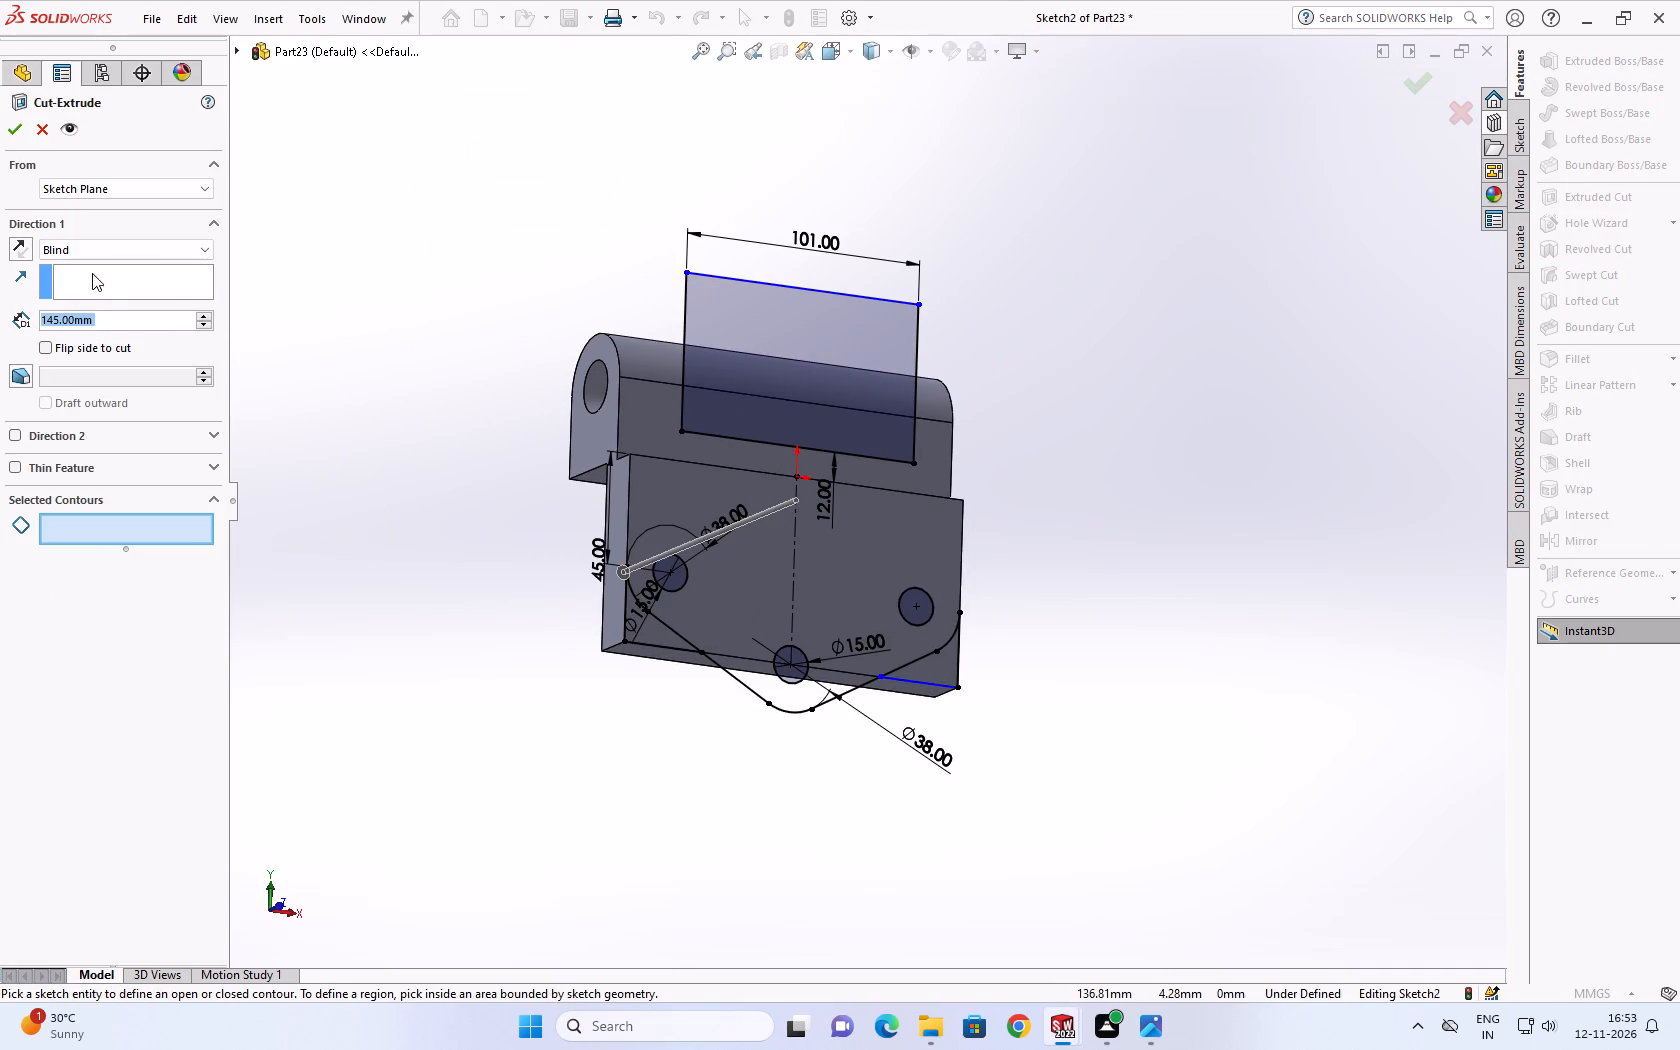
pyautogui.click(108, 529)
pyautogui.click(646, 622)
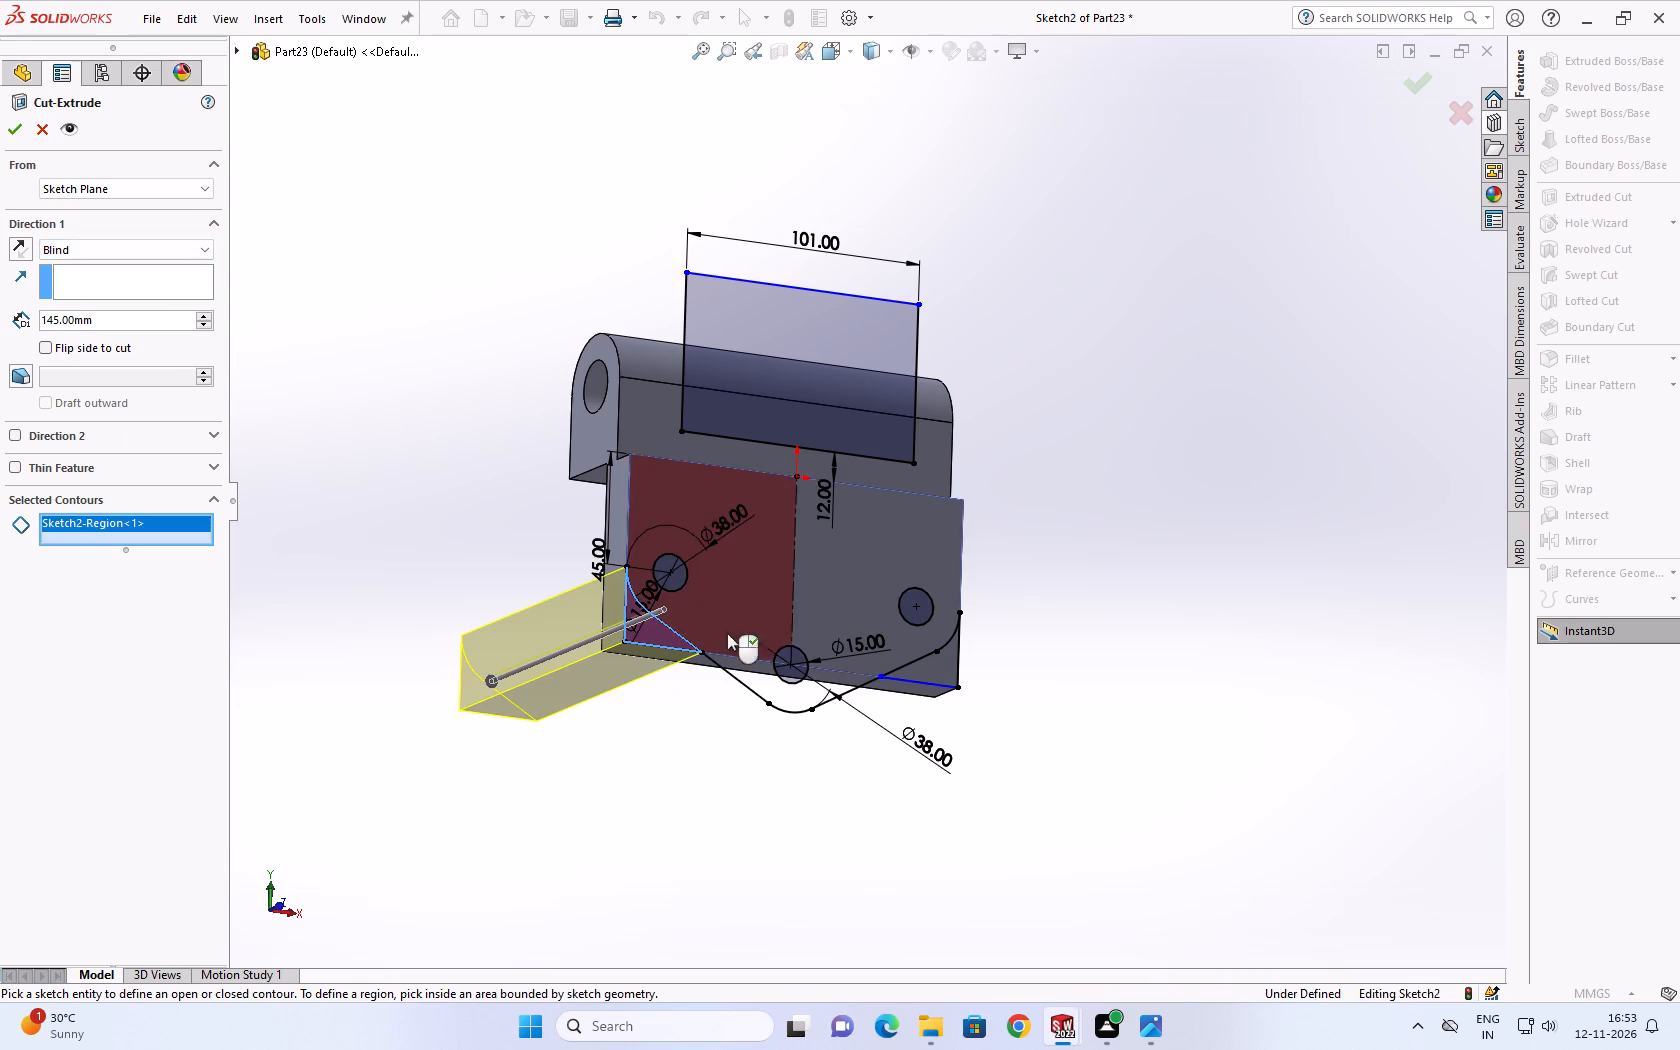
pyautogui.click(915, 670)
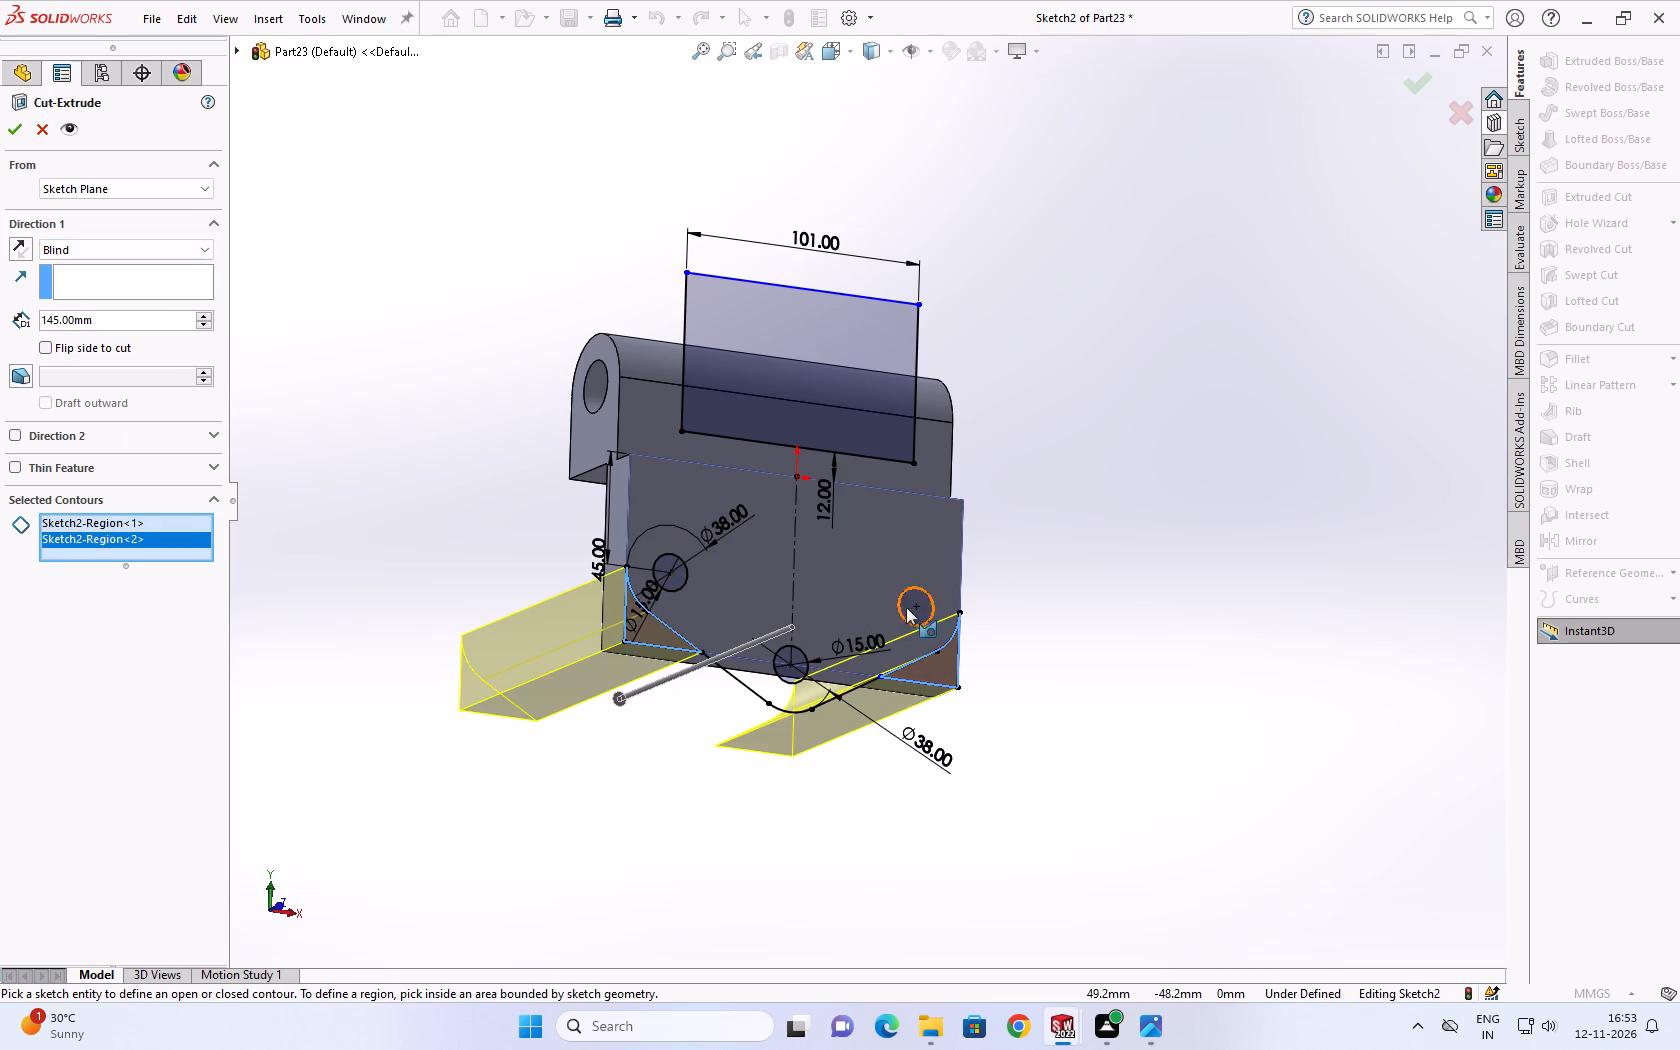
pyautogui.click(918, 596)
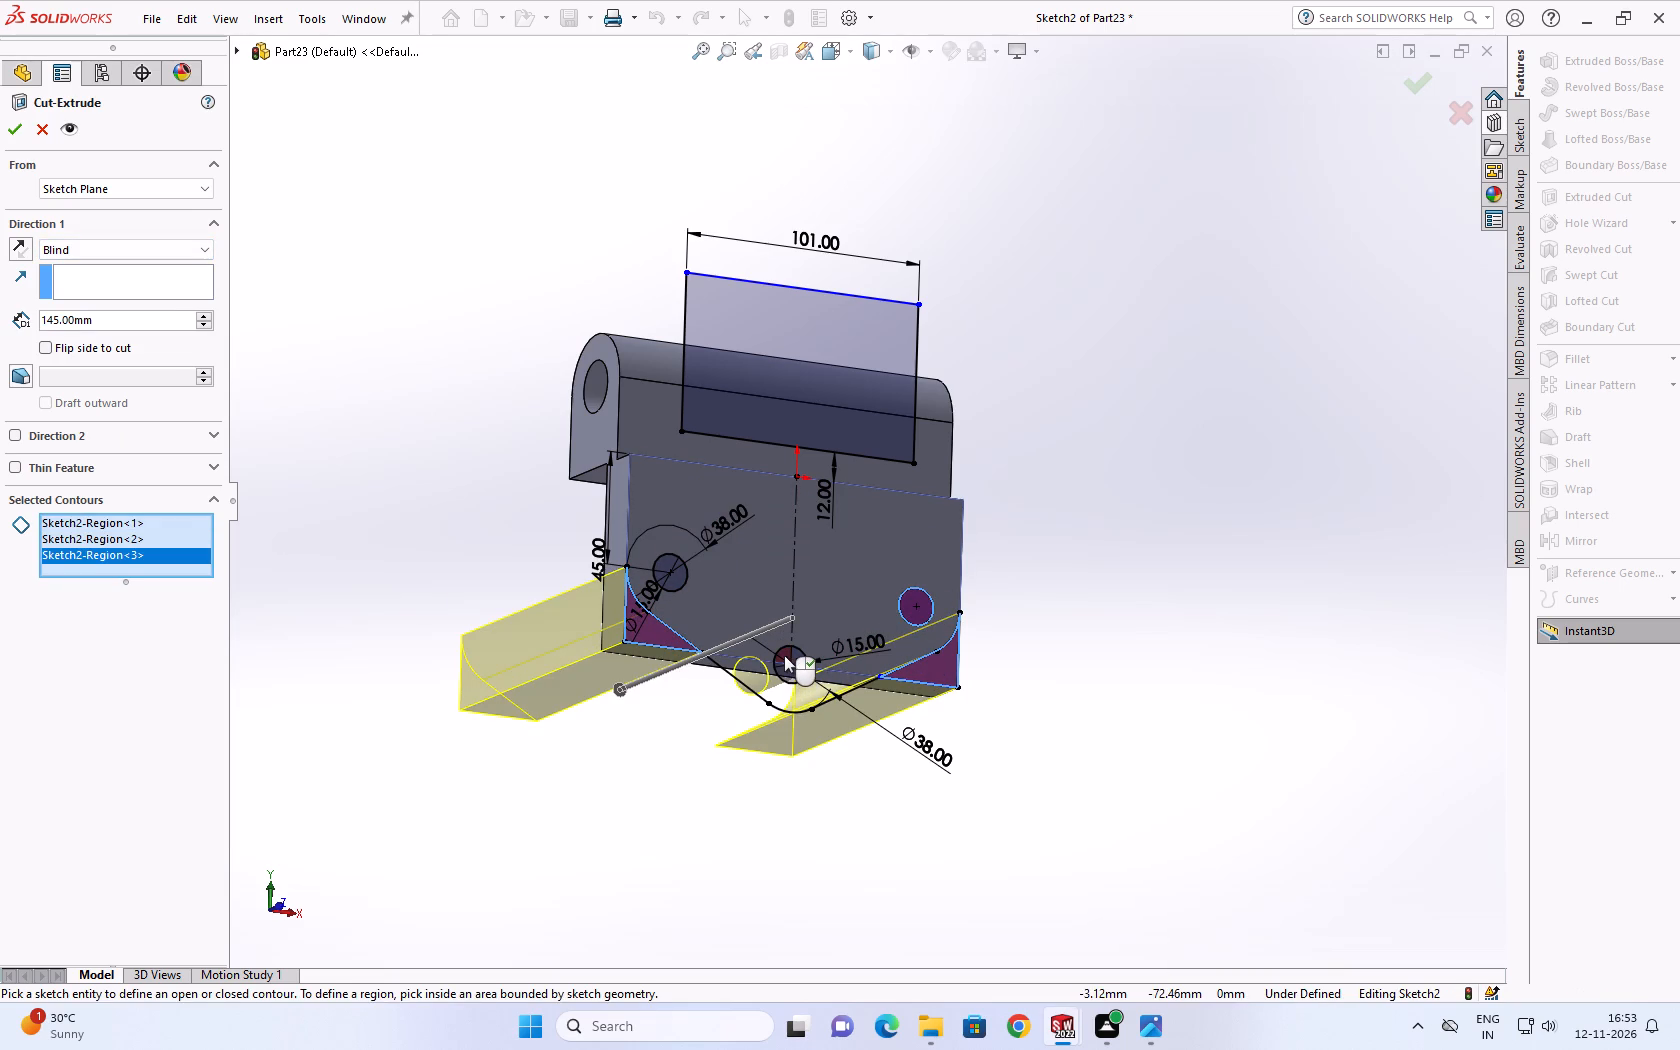
pyautogui.click(784, 655)
pyautogui.click(784, 668)
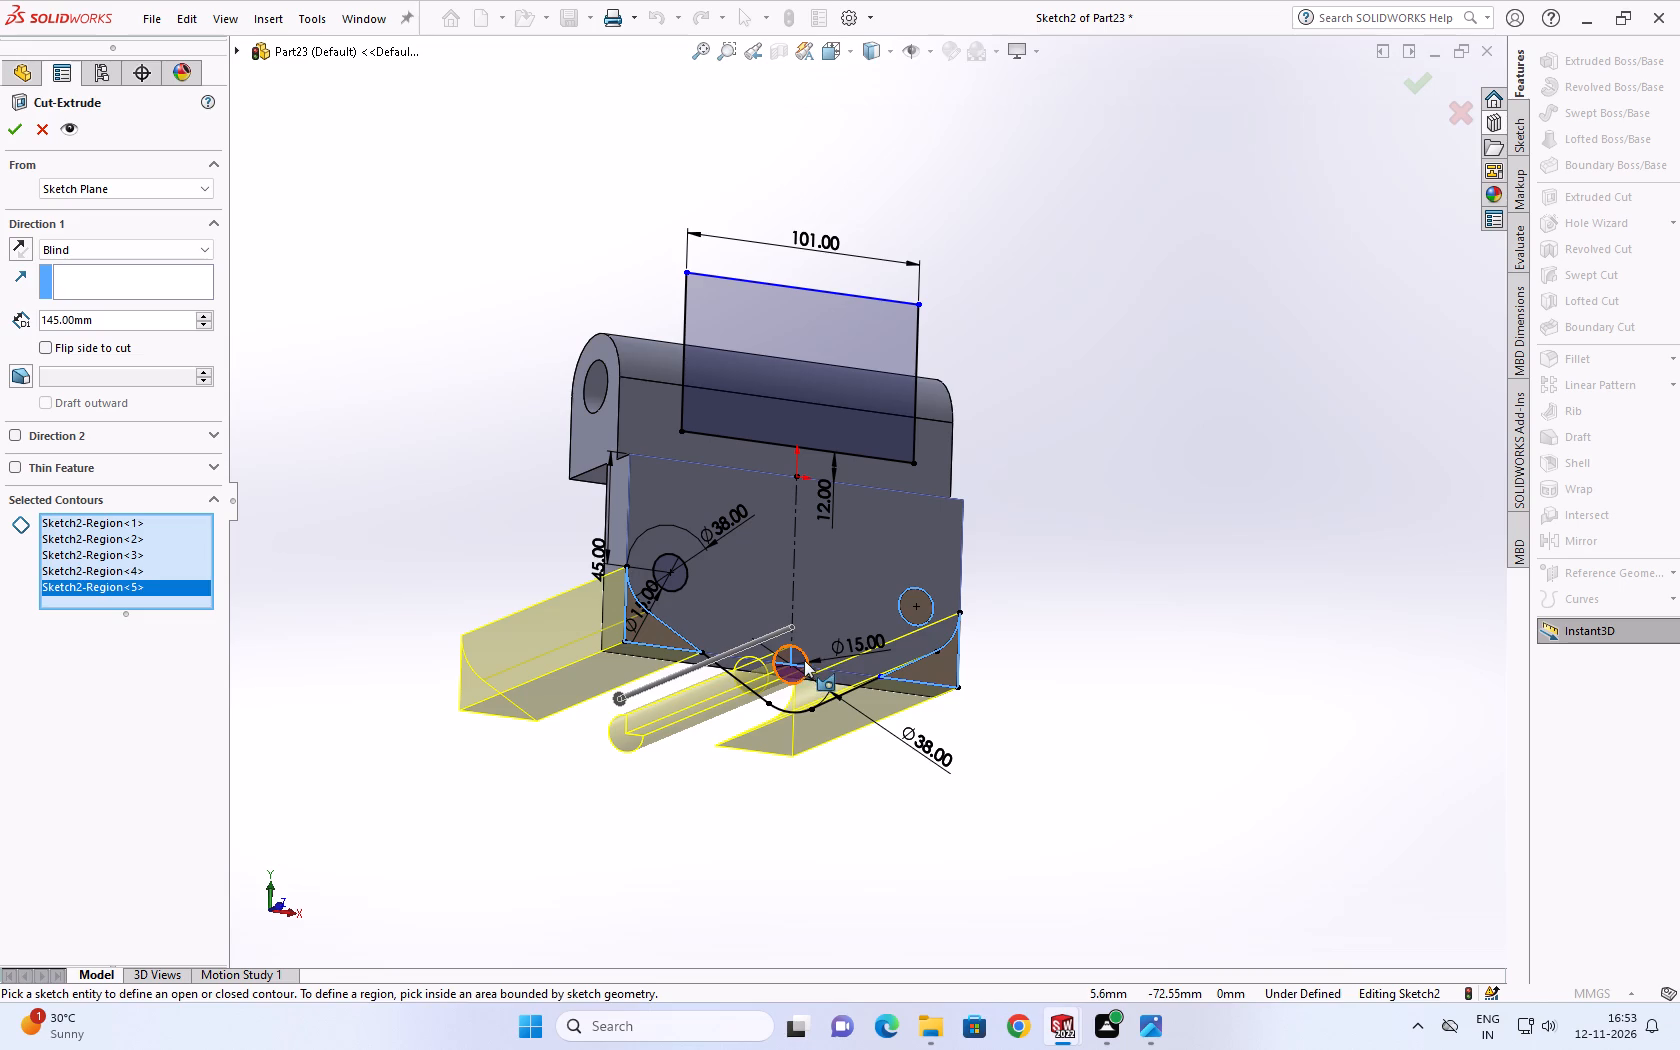
pyautogui.click(804, 660)
pyautogui.click(680, 571)
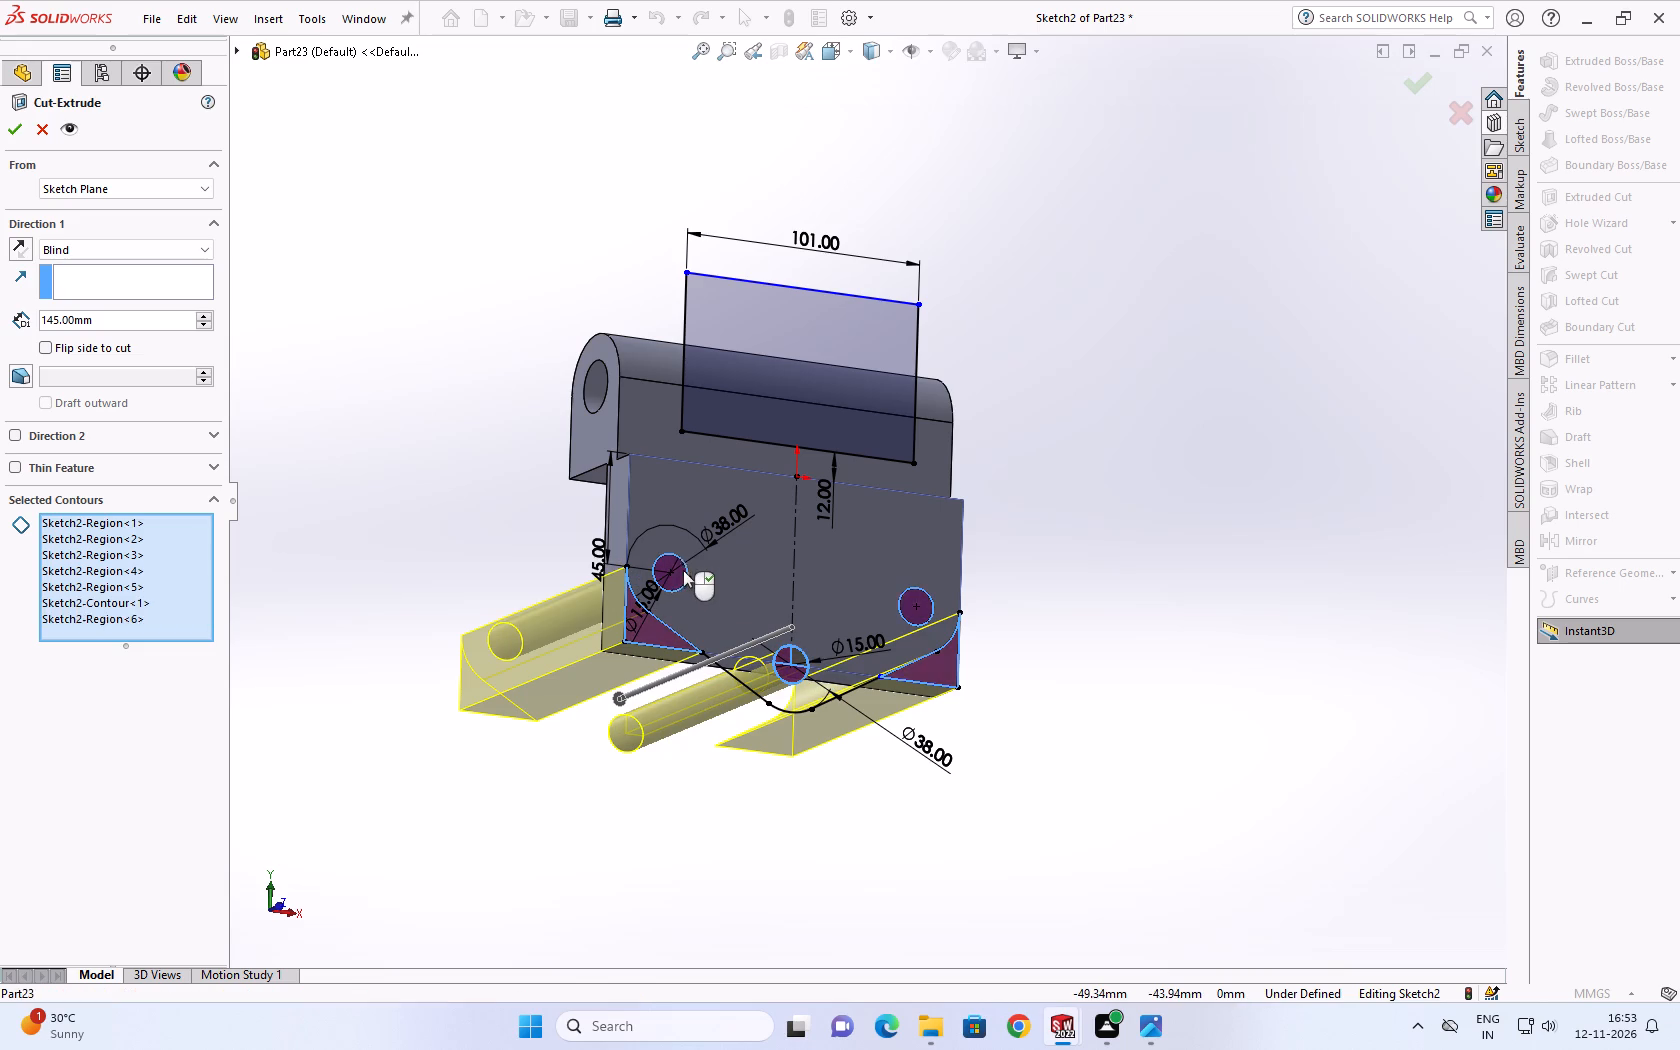
pyautogui.click(774, 354)
pyautogui.moveTo(776, 354); pyautogui.dragTo(738, 551, button='middle')
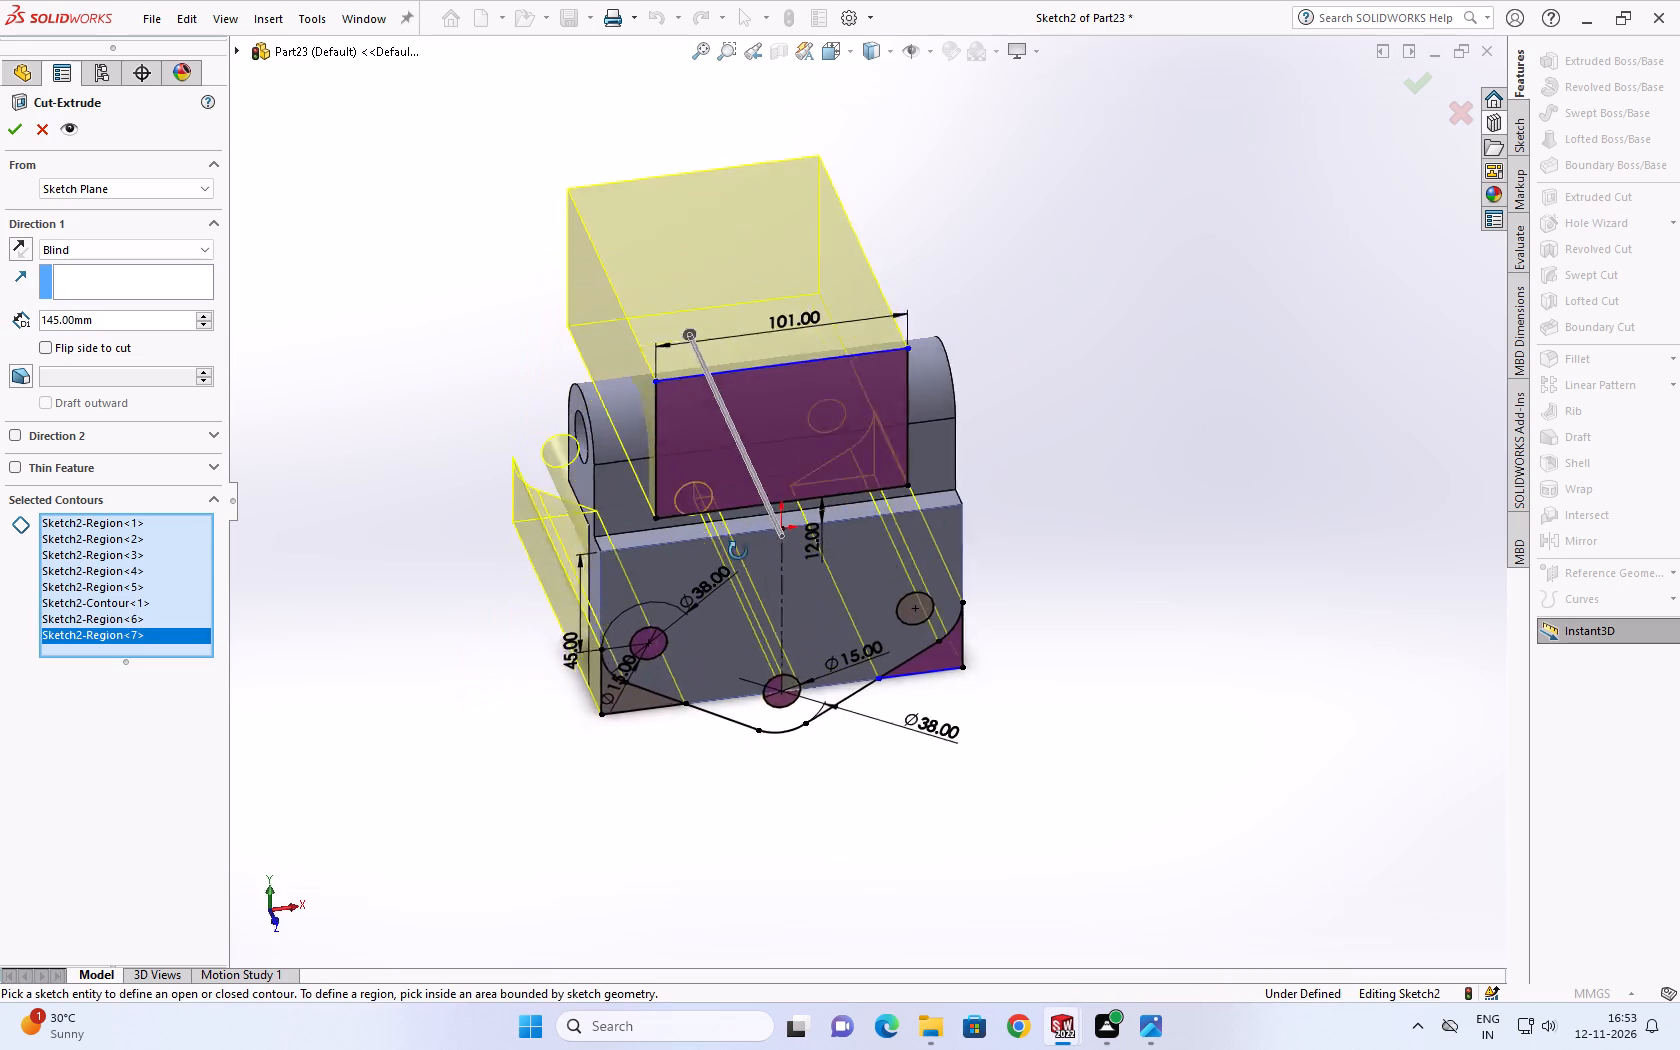
pyautogui.moveTo(738, 551); pyautogui.dragTo(728, 579, button='middle')
pyautogui.click(7, 130)
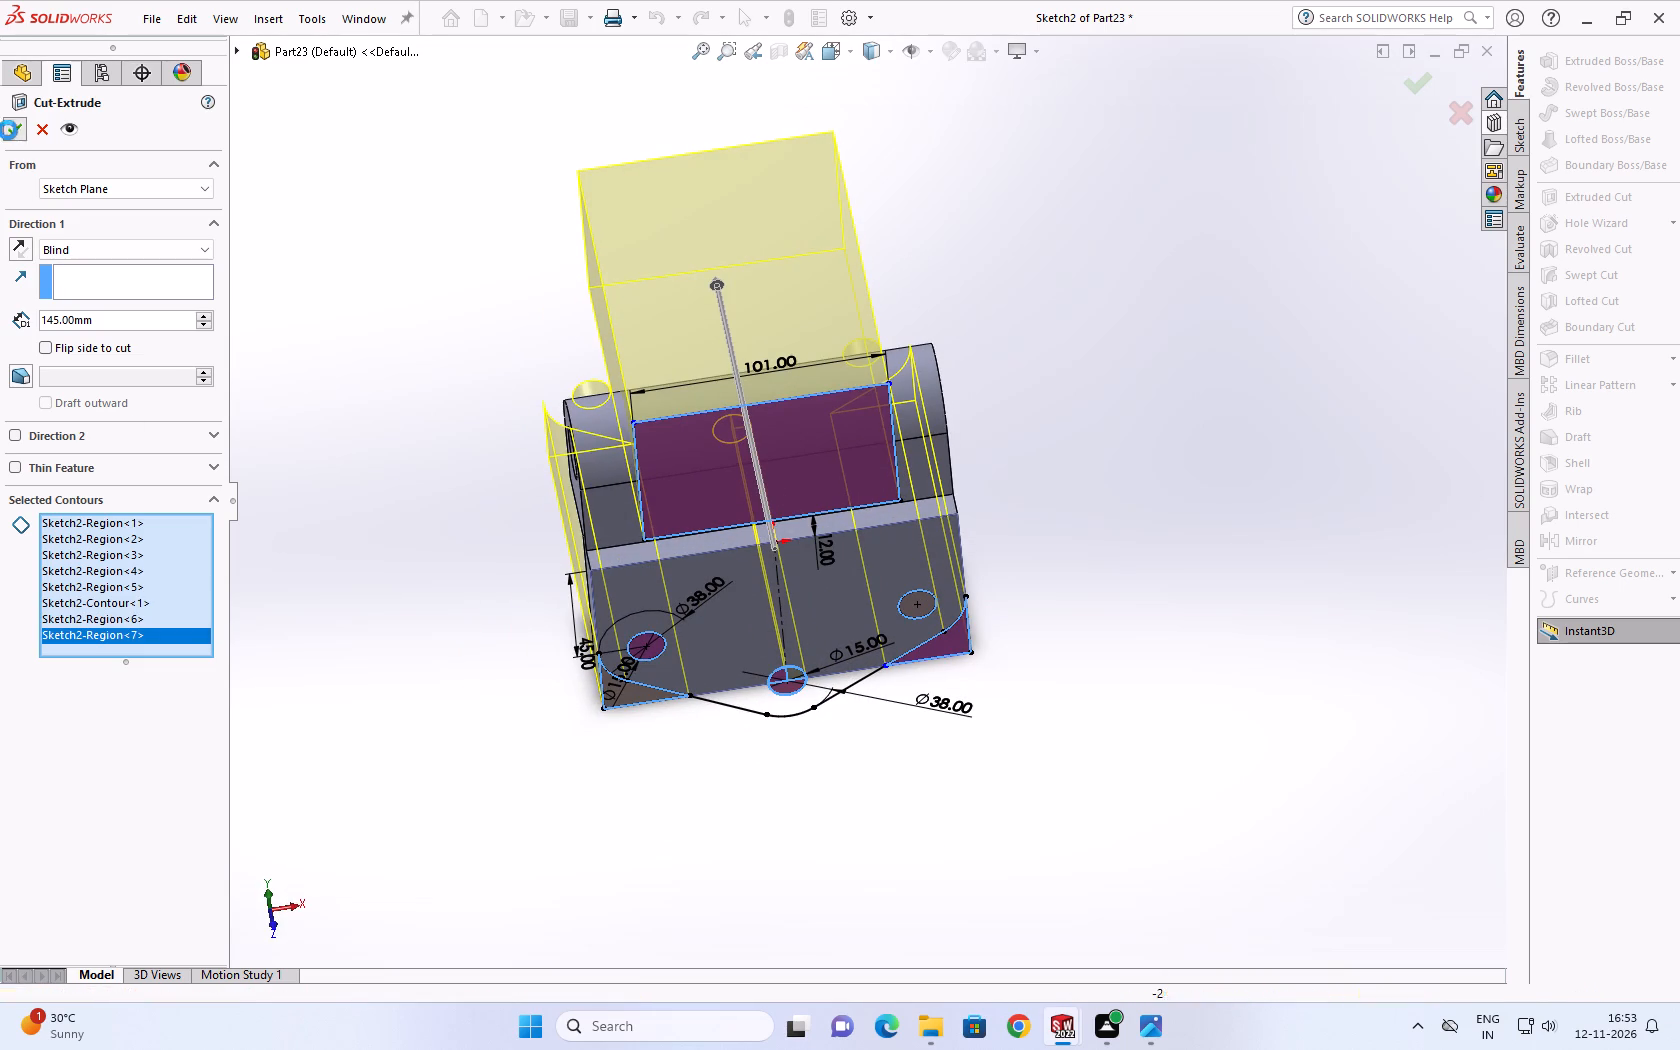
# Extrude Sketch2's bottom-centre region around the 15 mm hole as a merged boss up to the plate's opposite large face.
pyautogui.scroll(-2, 866, 558)
pyautogui.moveTo(842, 614); pyautogui.dragTo(819, 551, button='middle')
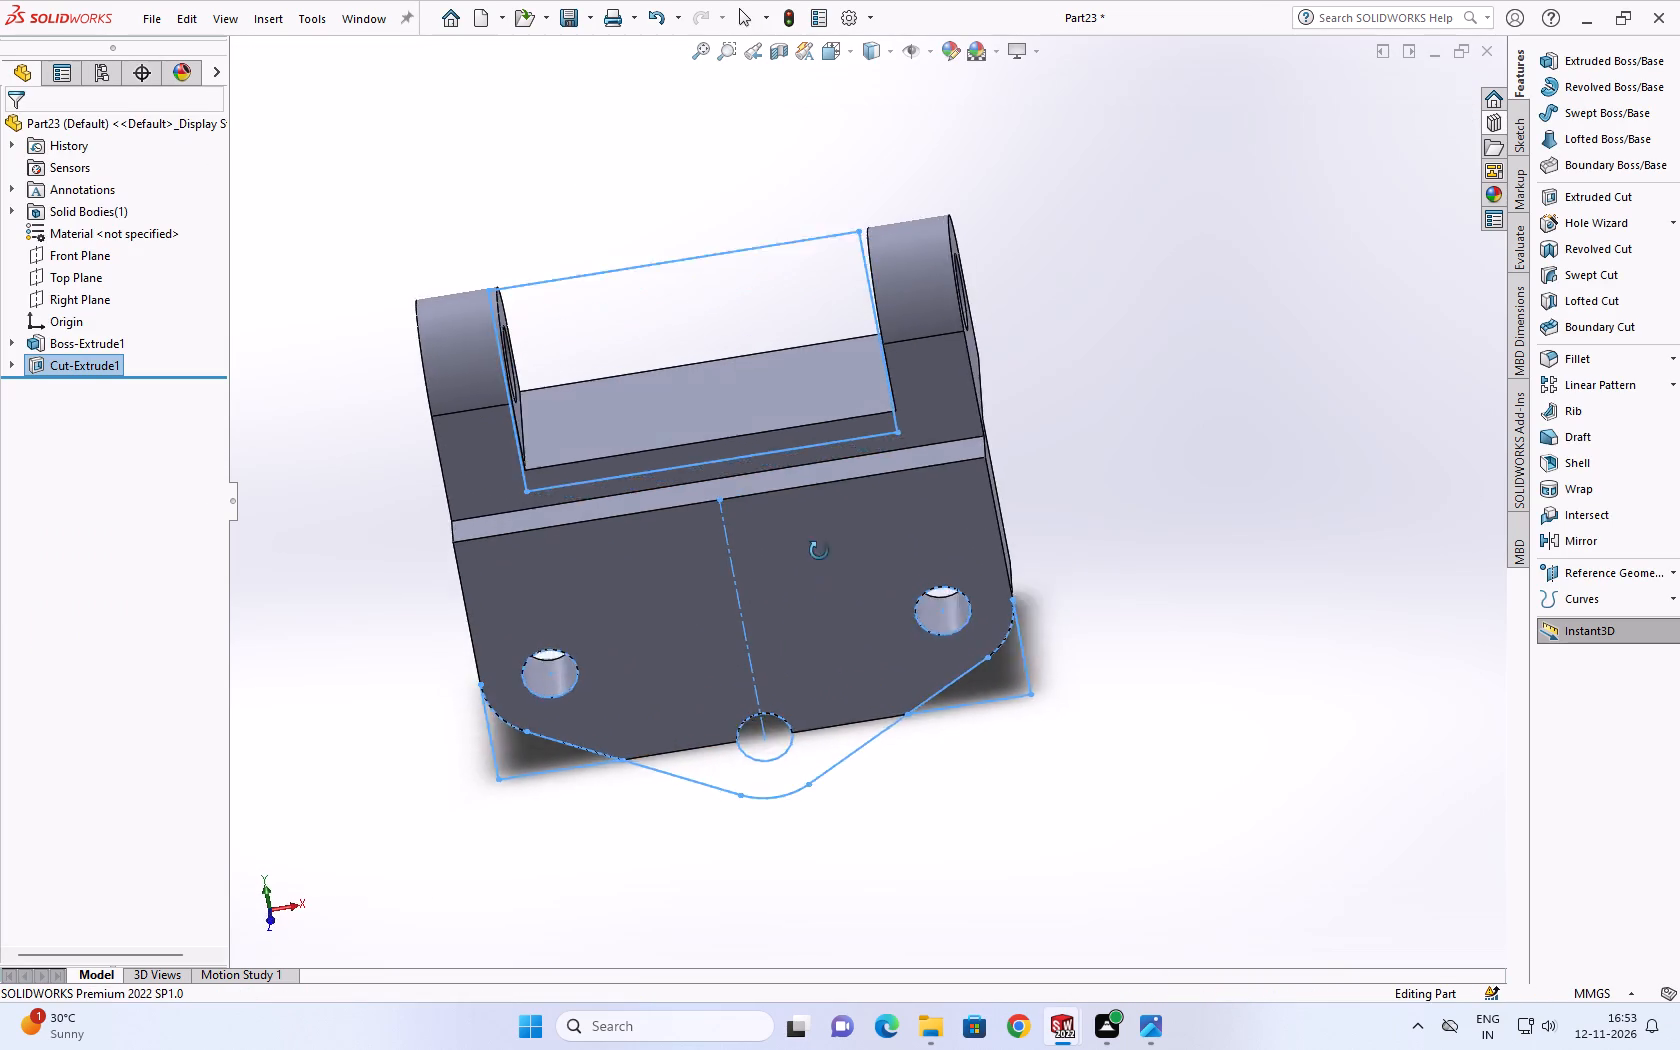
pyautogui.moveTo(819, 551); pyautogui.dragTo(834, 463, button='middle')
pyautogui.scroll(-1, 647, 624)
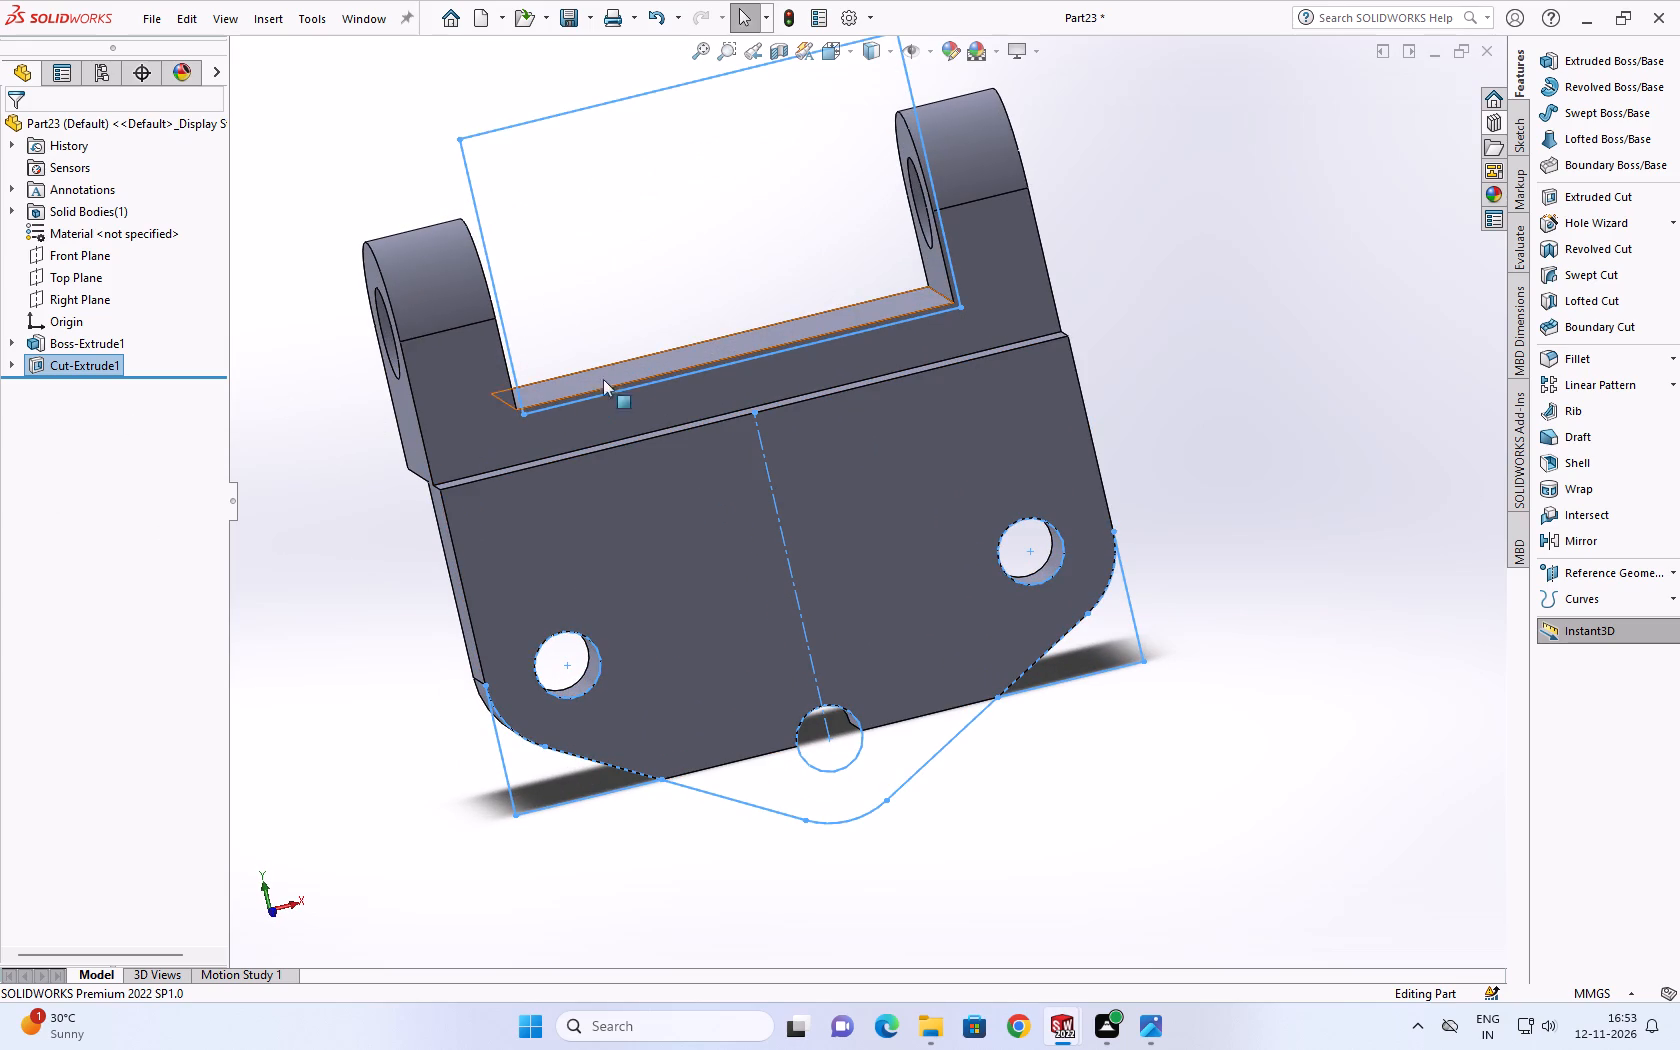
pyautogui.click(10, 364)
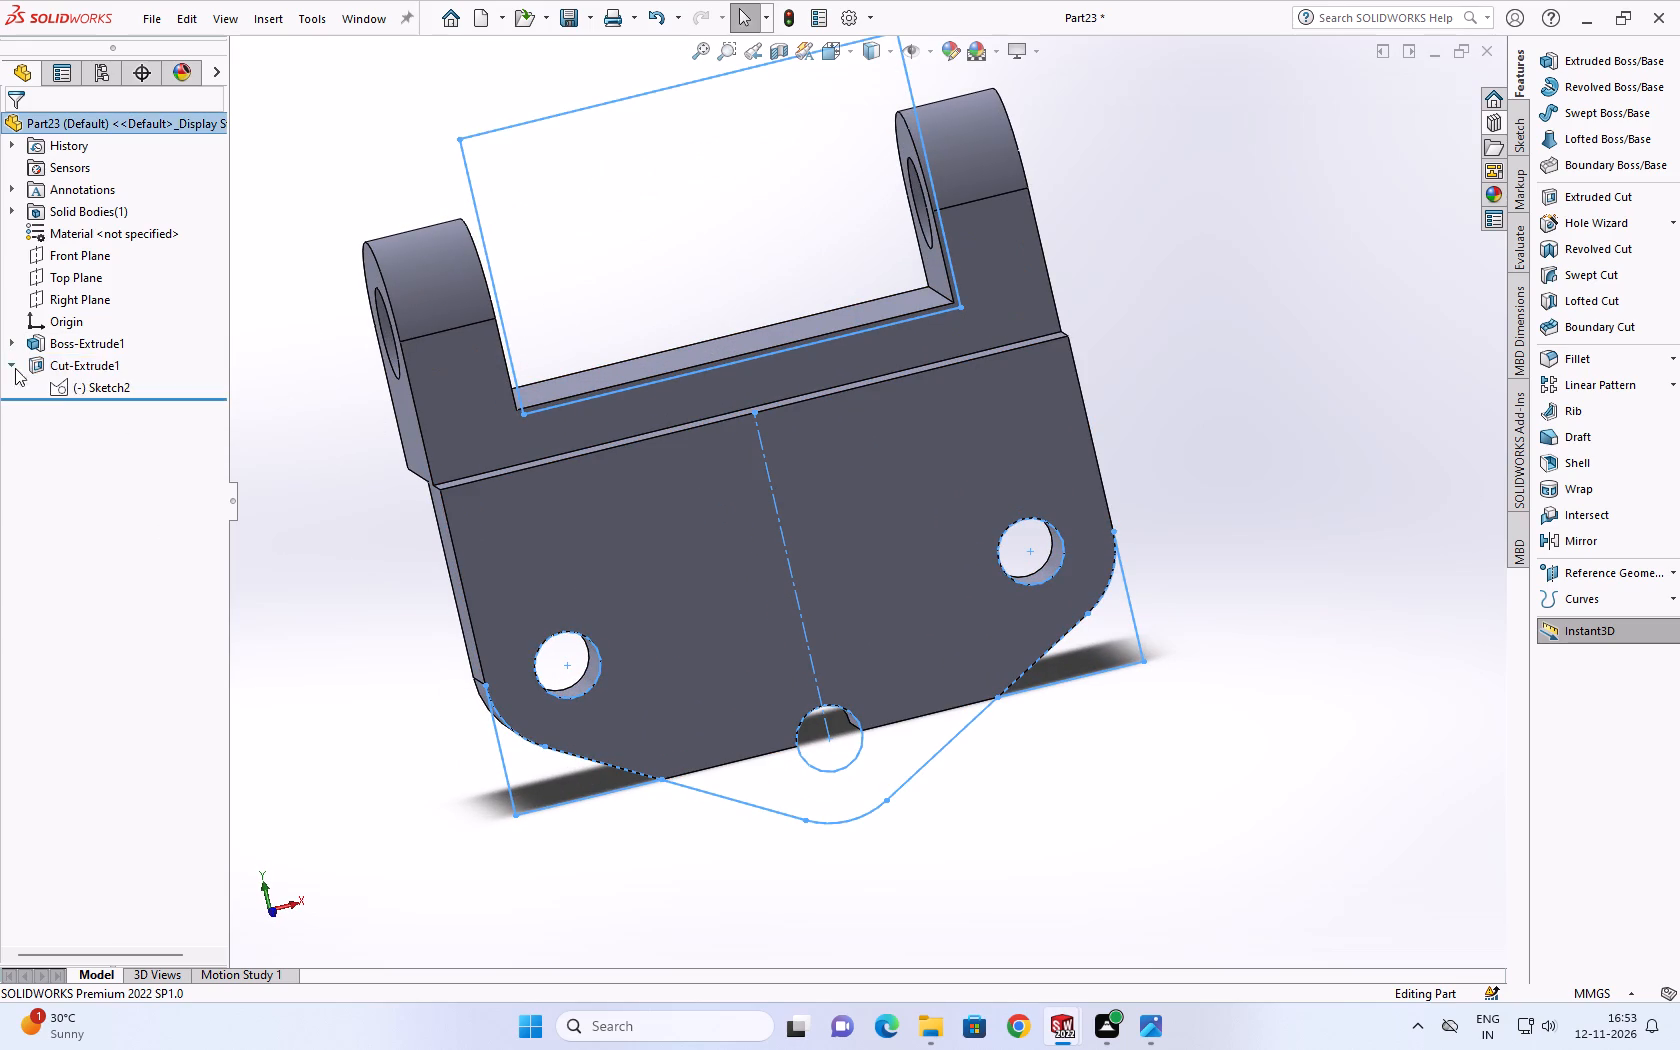
pyautogui.click(64, 397)
pyautogui.click(68, 392)
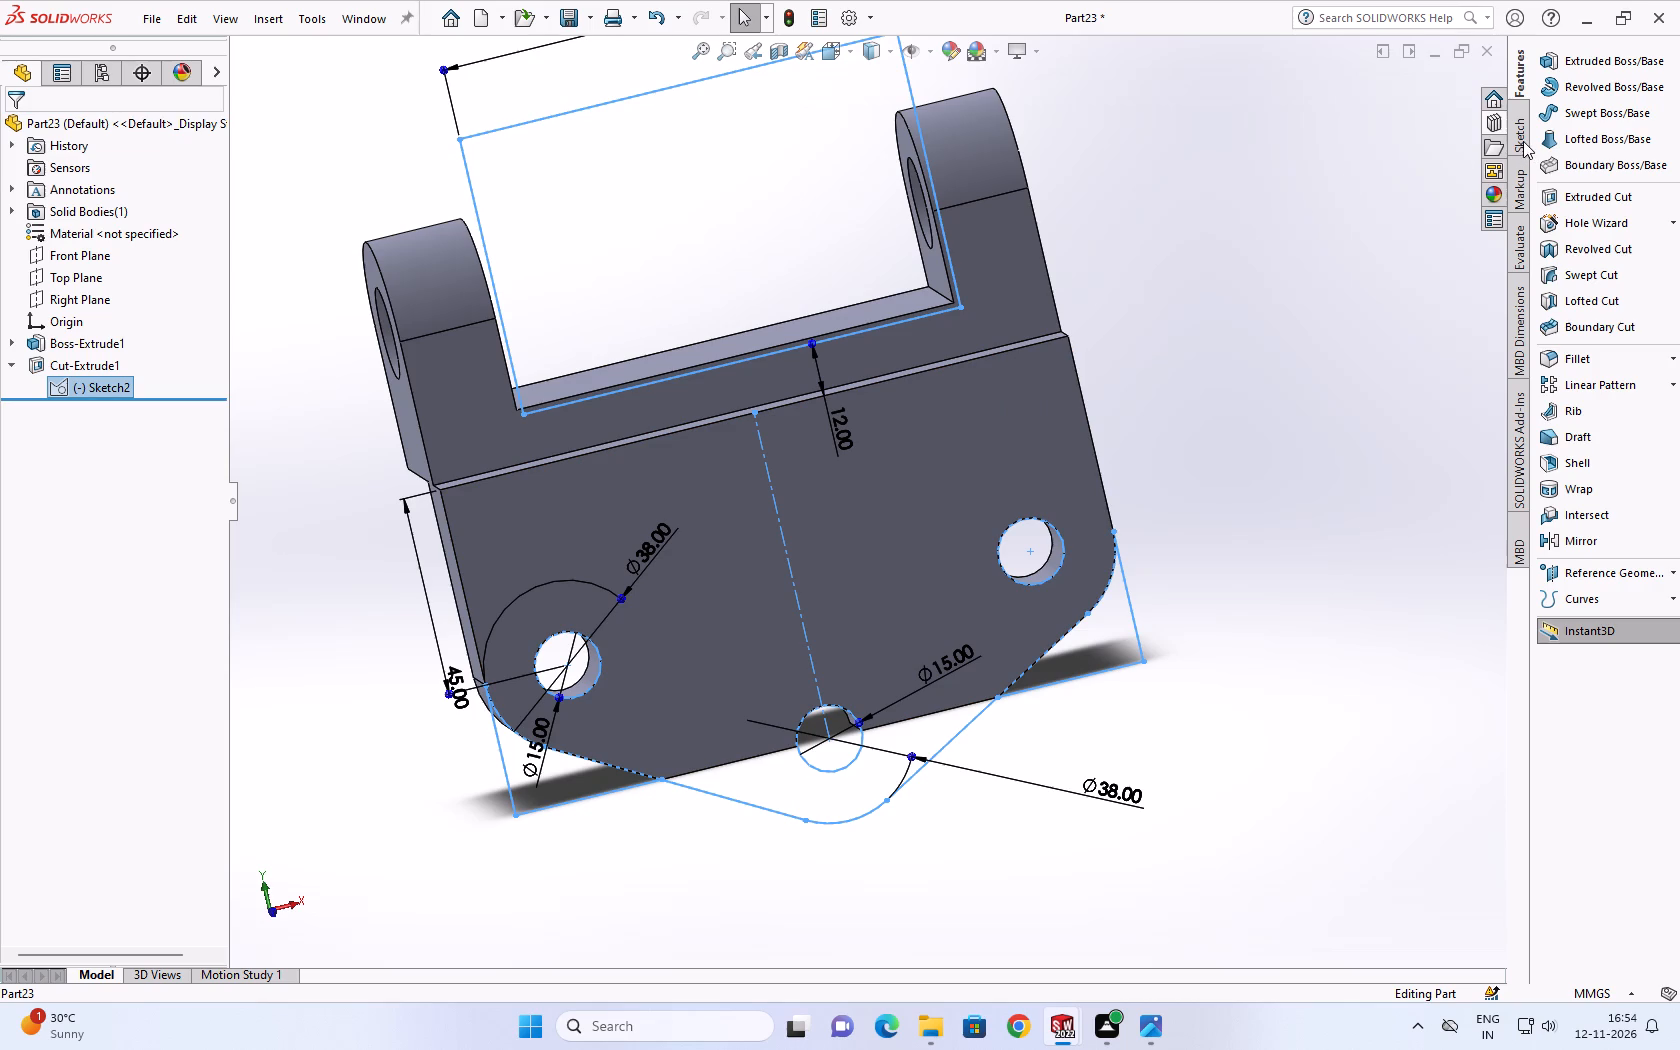
pyautogui.click(1568, 51)
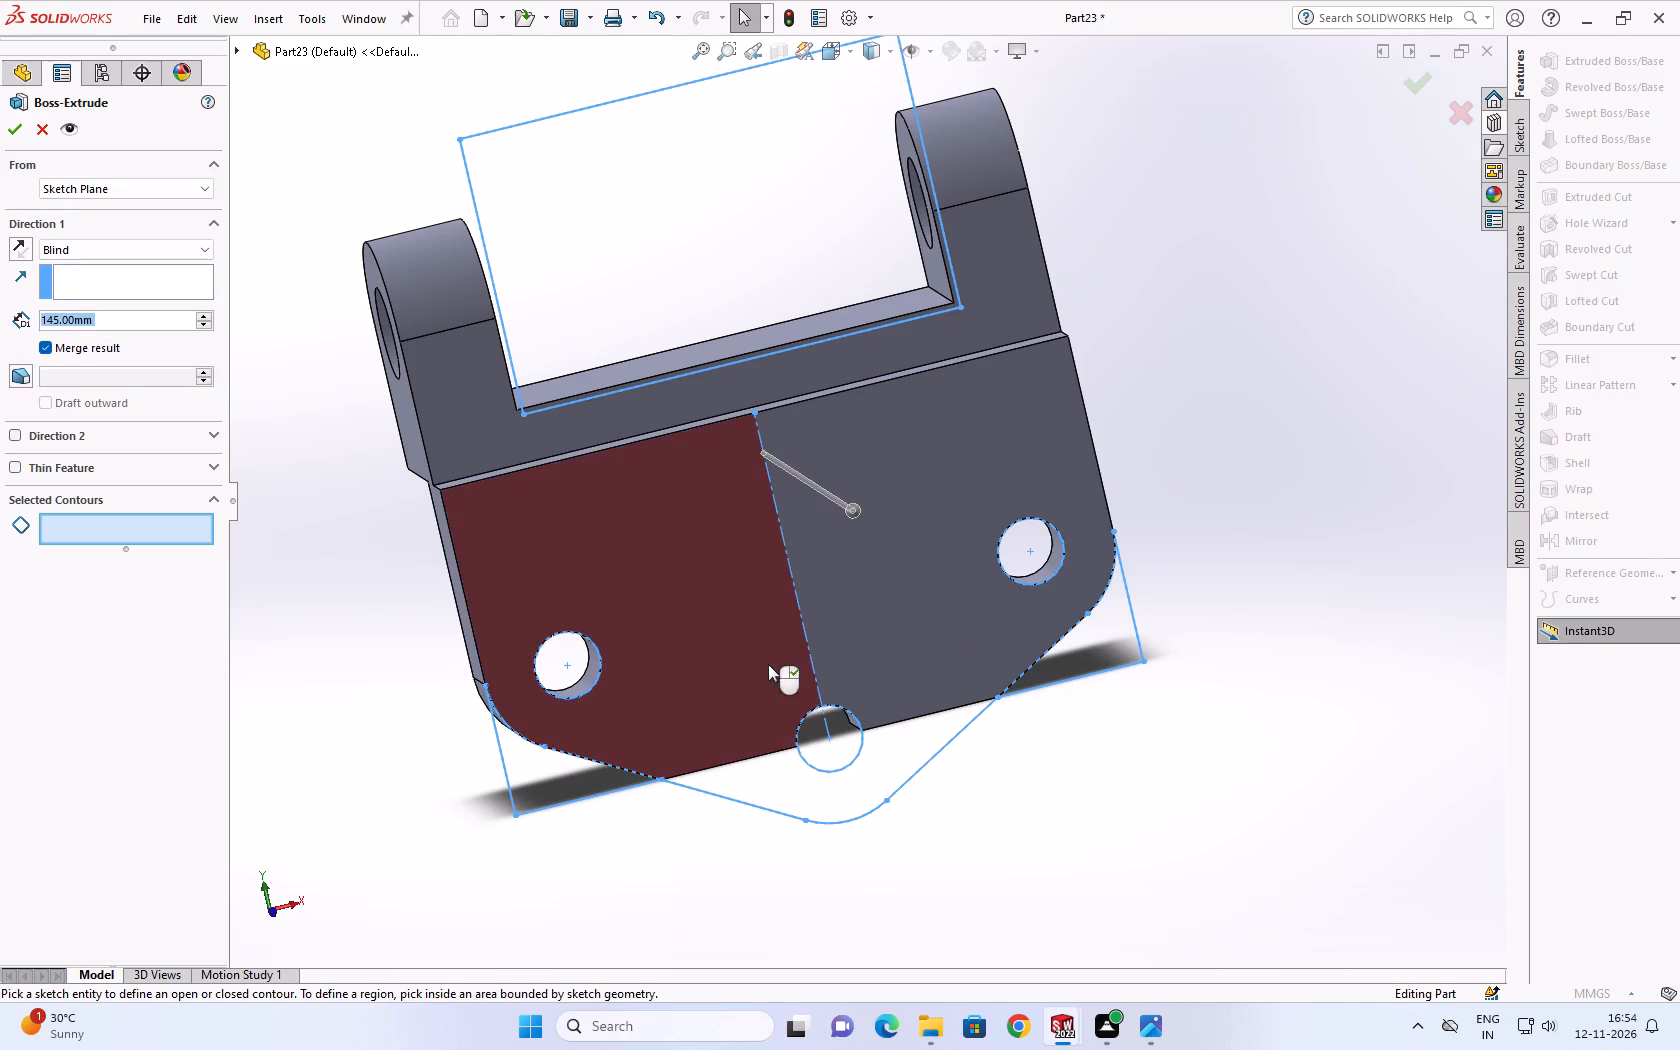
pyautogui.click(788, 783)
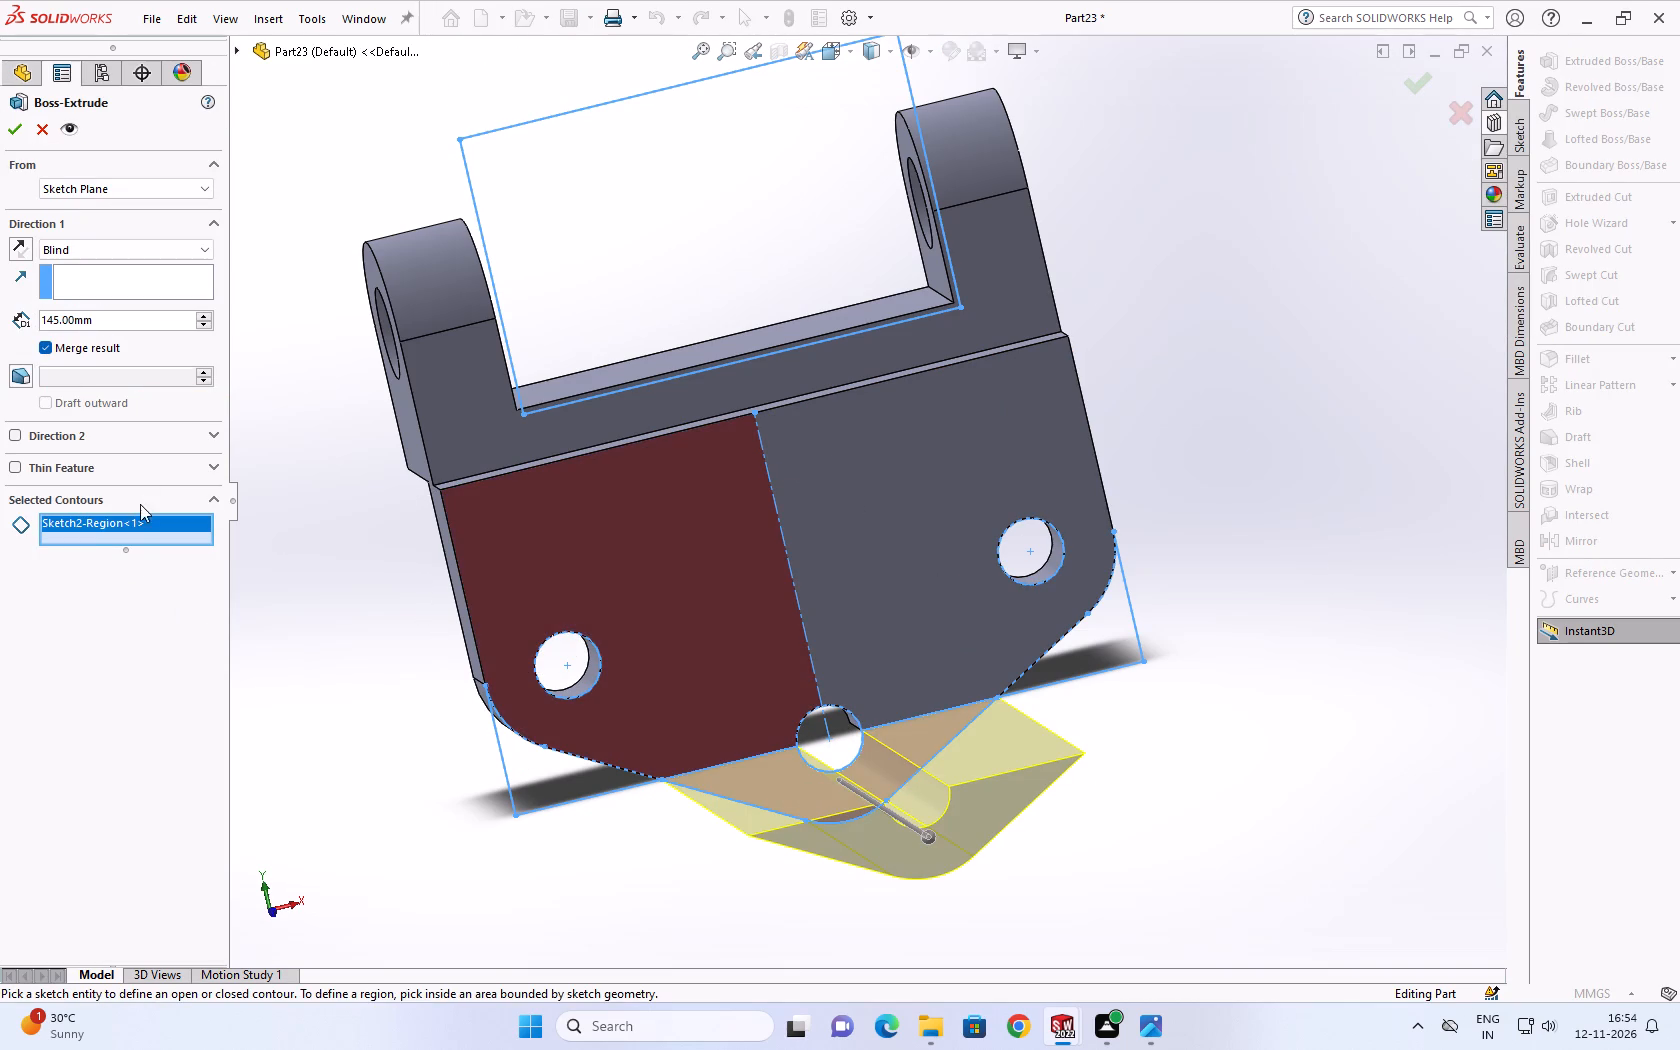
pyautogui.click(110, 241)
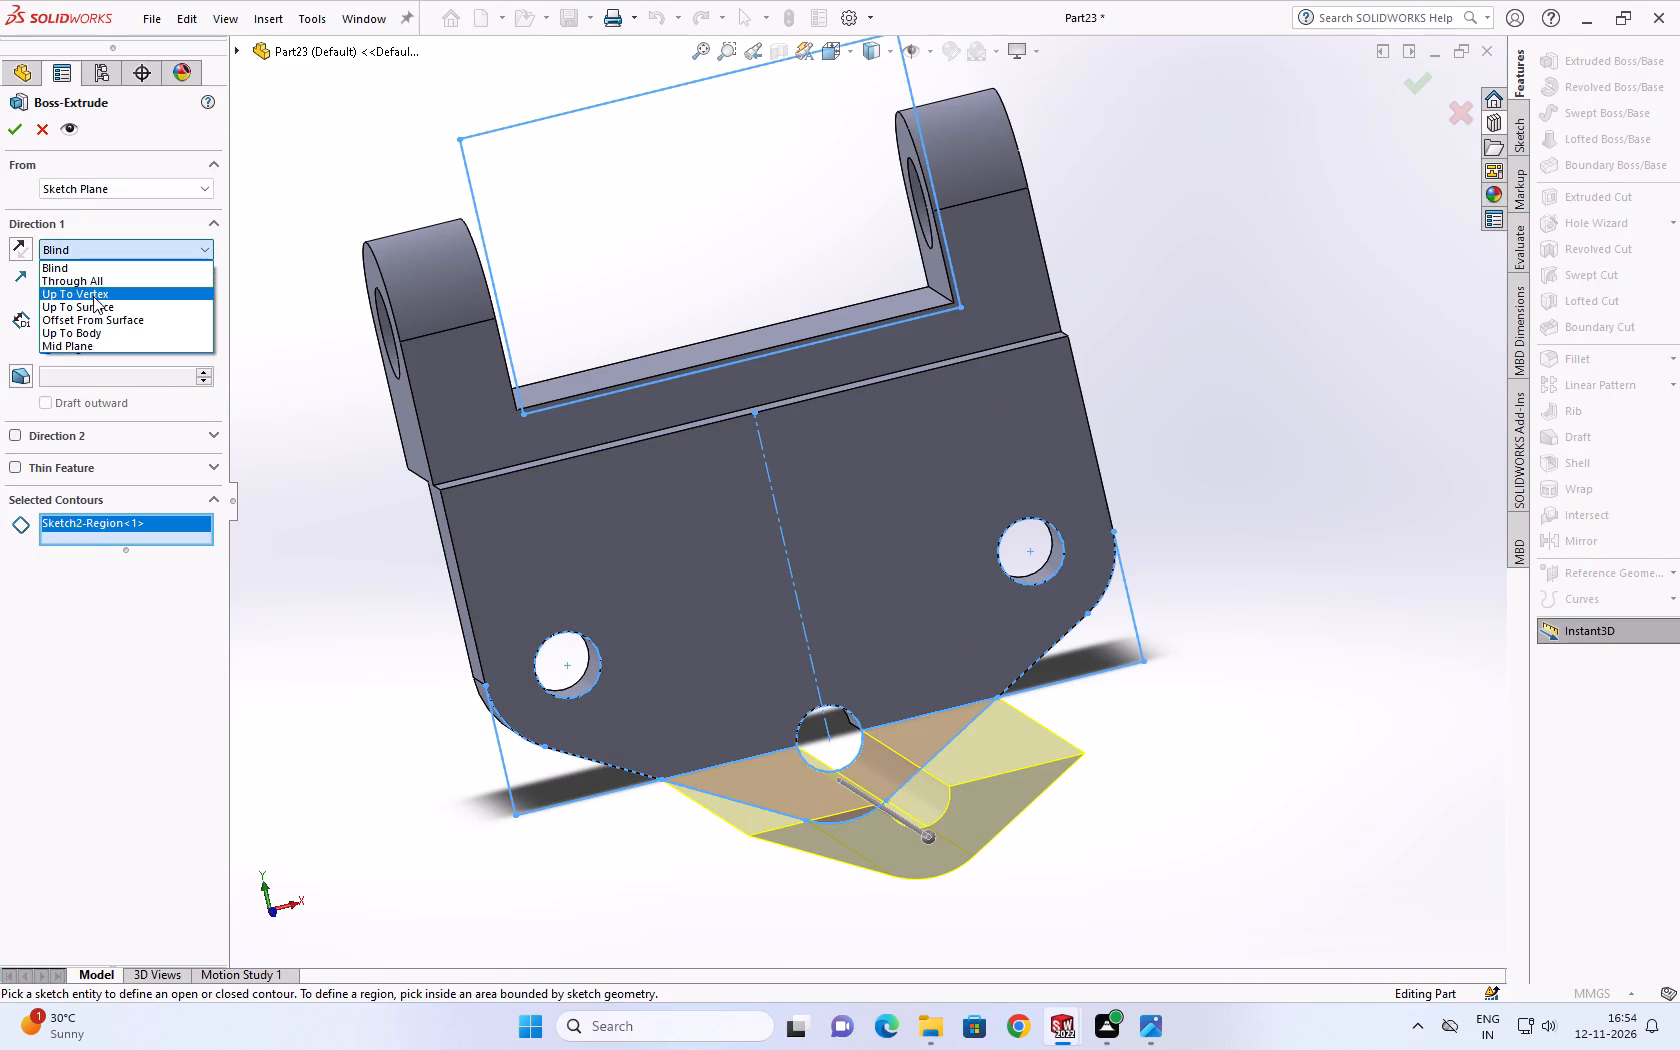
pyautogui.click(93, 307)
pyautogui.moveTo(649, 726); pyautogui.dragTo(930, 735, button='middle')
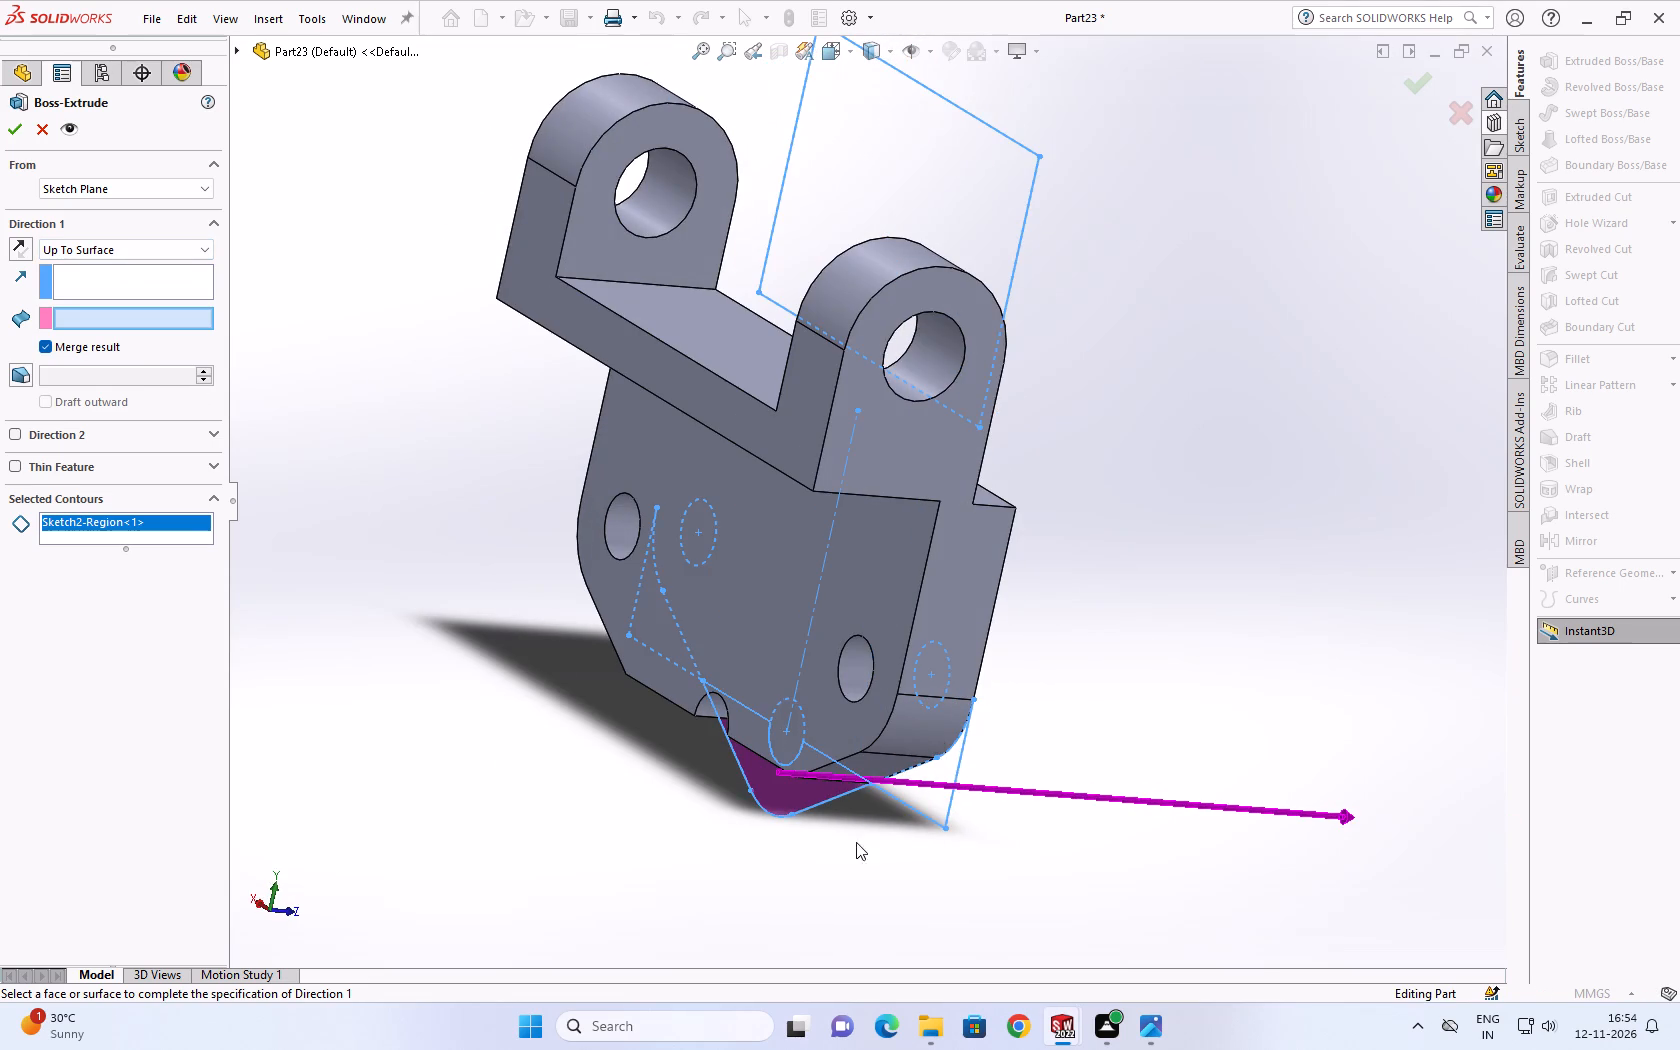
pyautogui.click(758, 745)
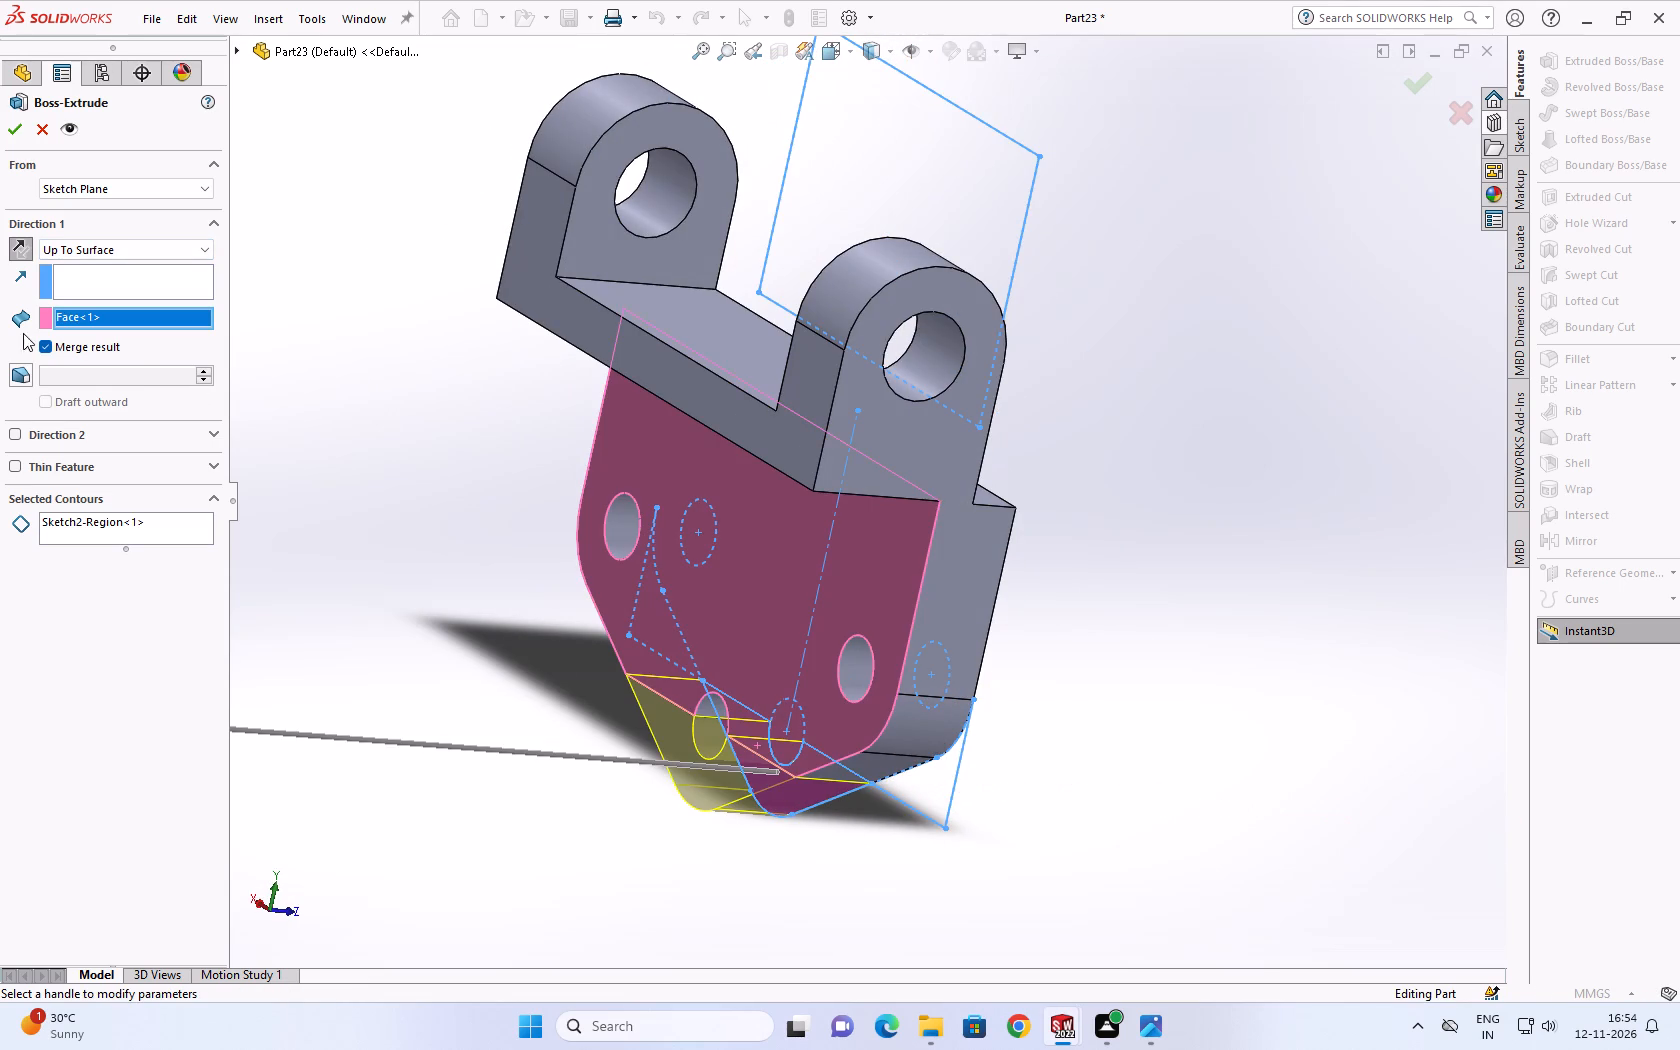
pyautogui.click(14, 125)
# Inspect the bracket from several sides, checking the lugs, the three holes and the rounded lower outline.
pyautogui.scroll(1, 860, 504)
pyautogui.moveTo(929, 510); pyautogui.dragTo(690, 479, button='middle')
pyautogui.click(510, 528)
pyautogui.moveTo(574, 542); pyautogui.dragTo(576, 542, button='middle')
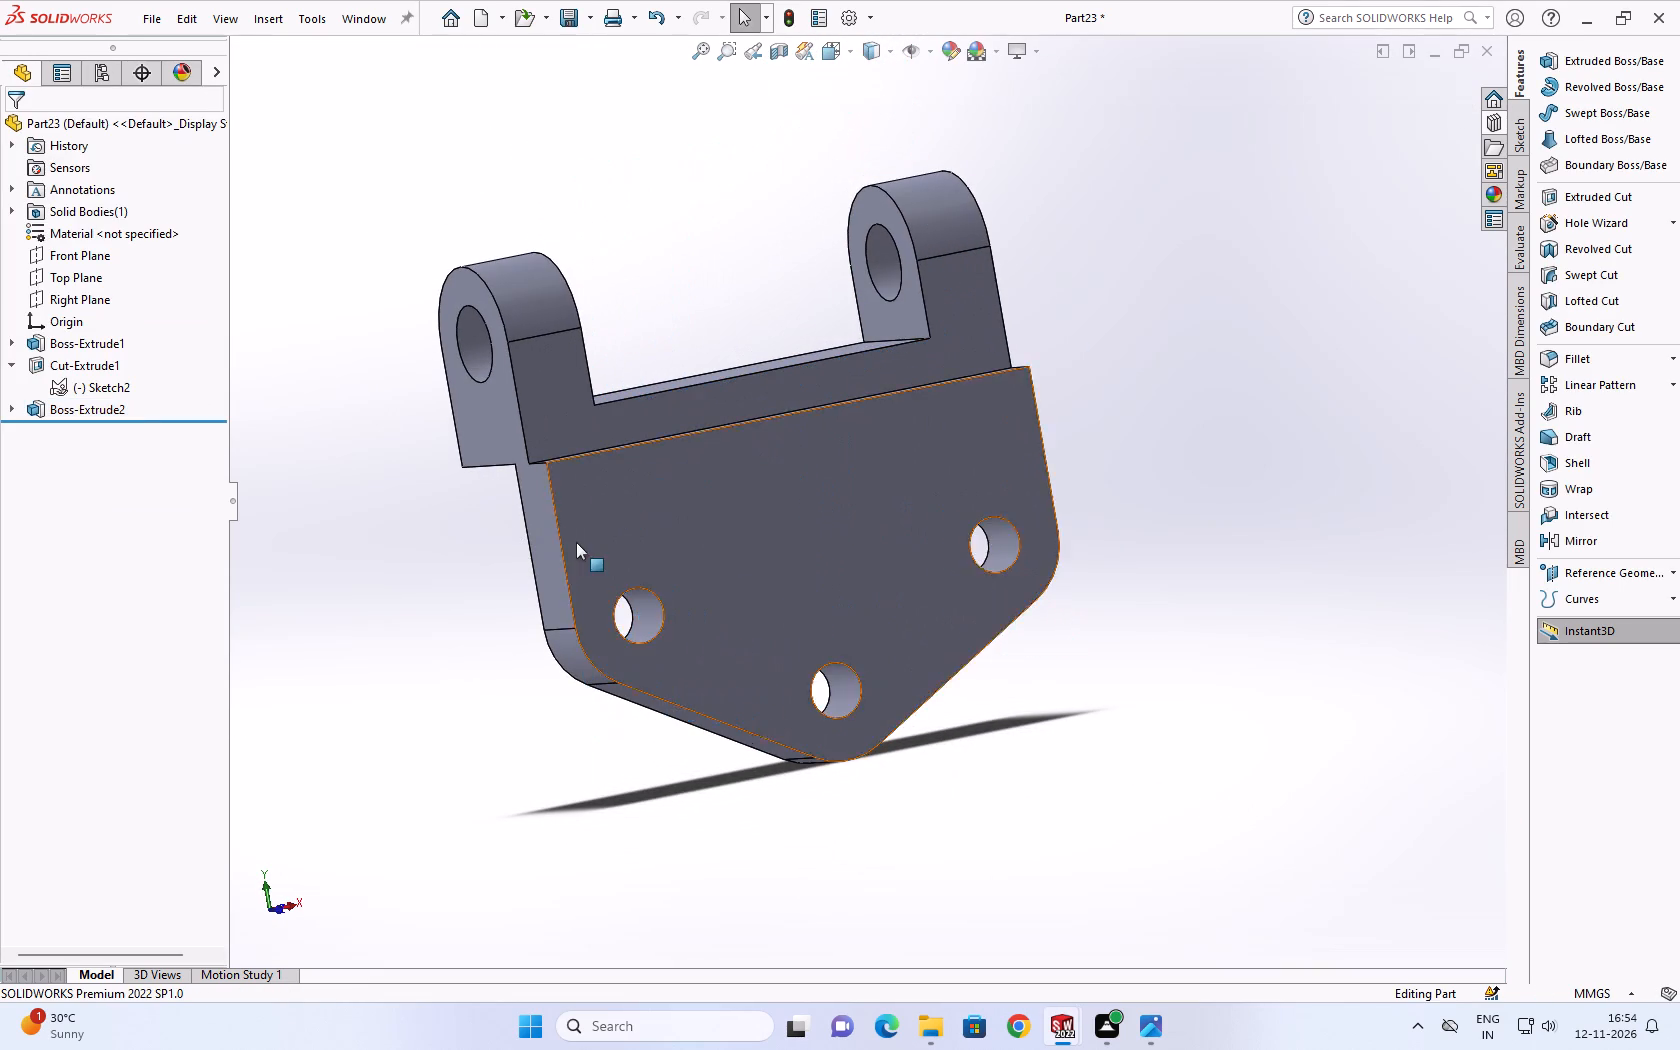
pyautogui.moveTo(576, 542); pyautogui.dragTo(1029, 959, button='middle')
pyautogui.scroll(-1, 260, 846)
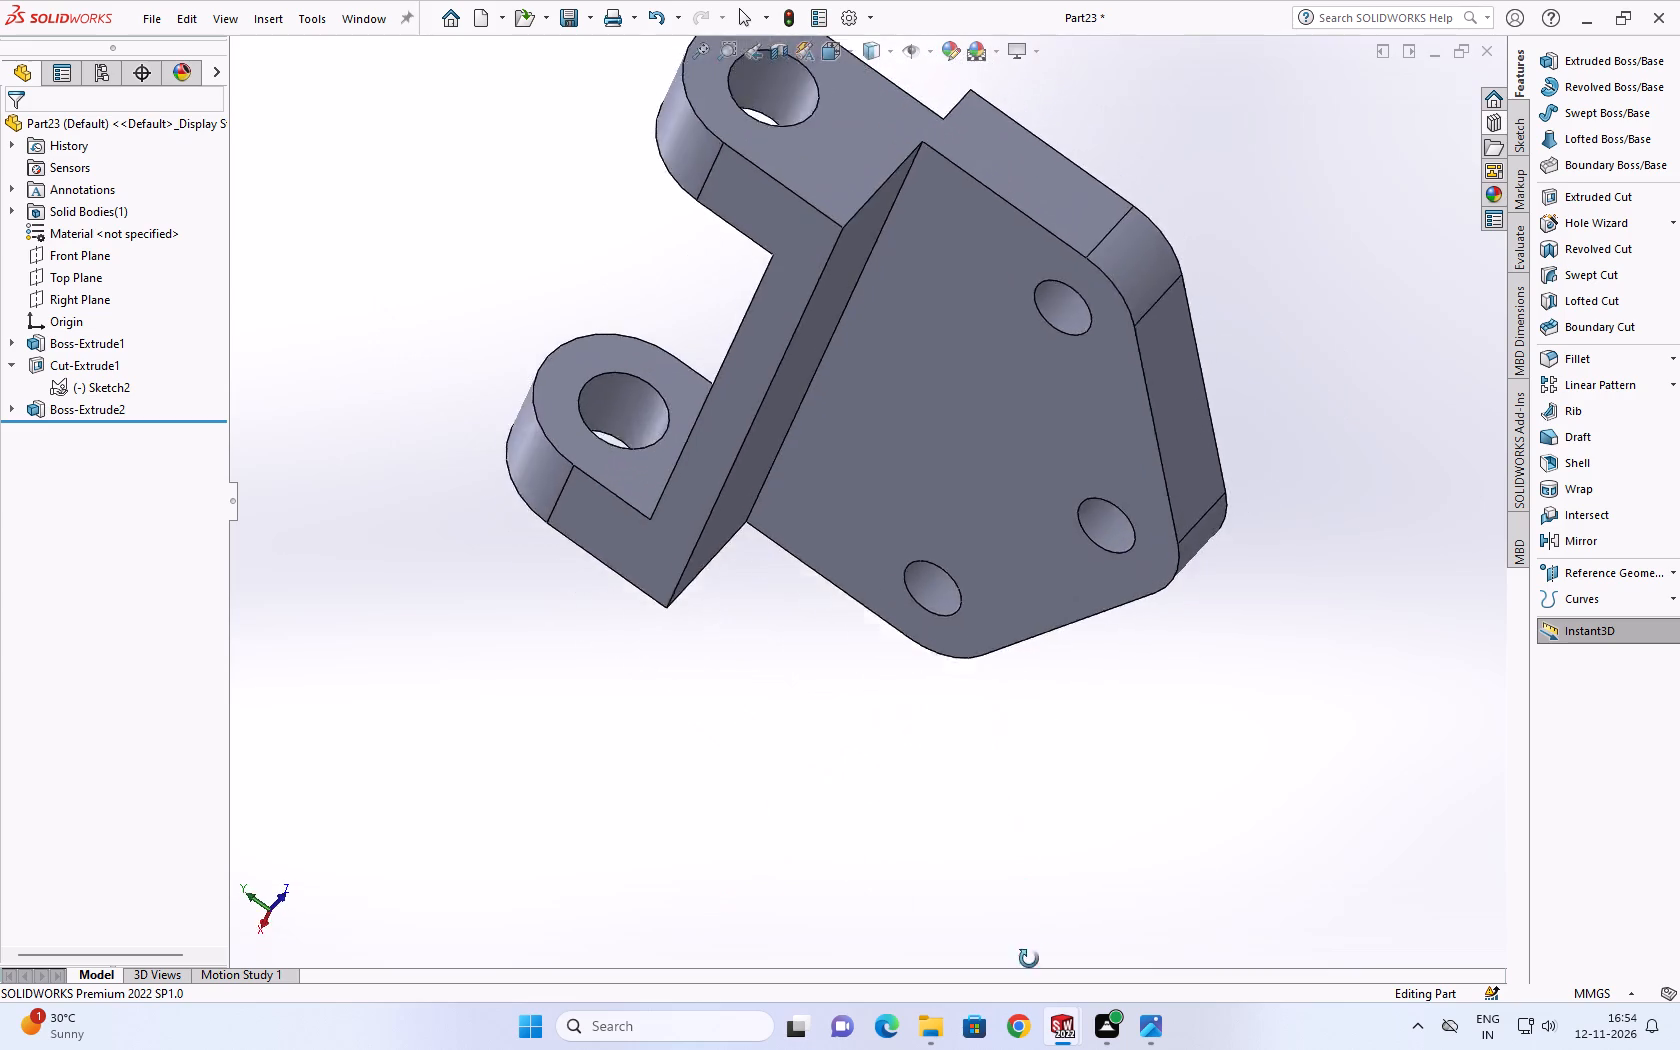
pyautogui.moveTo(1029, 959); pyautogui.dragTo(827, 458, button='middle')
pyautogui.scroll(3, 803, 464)
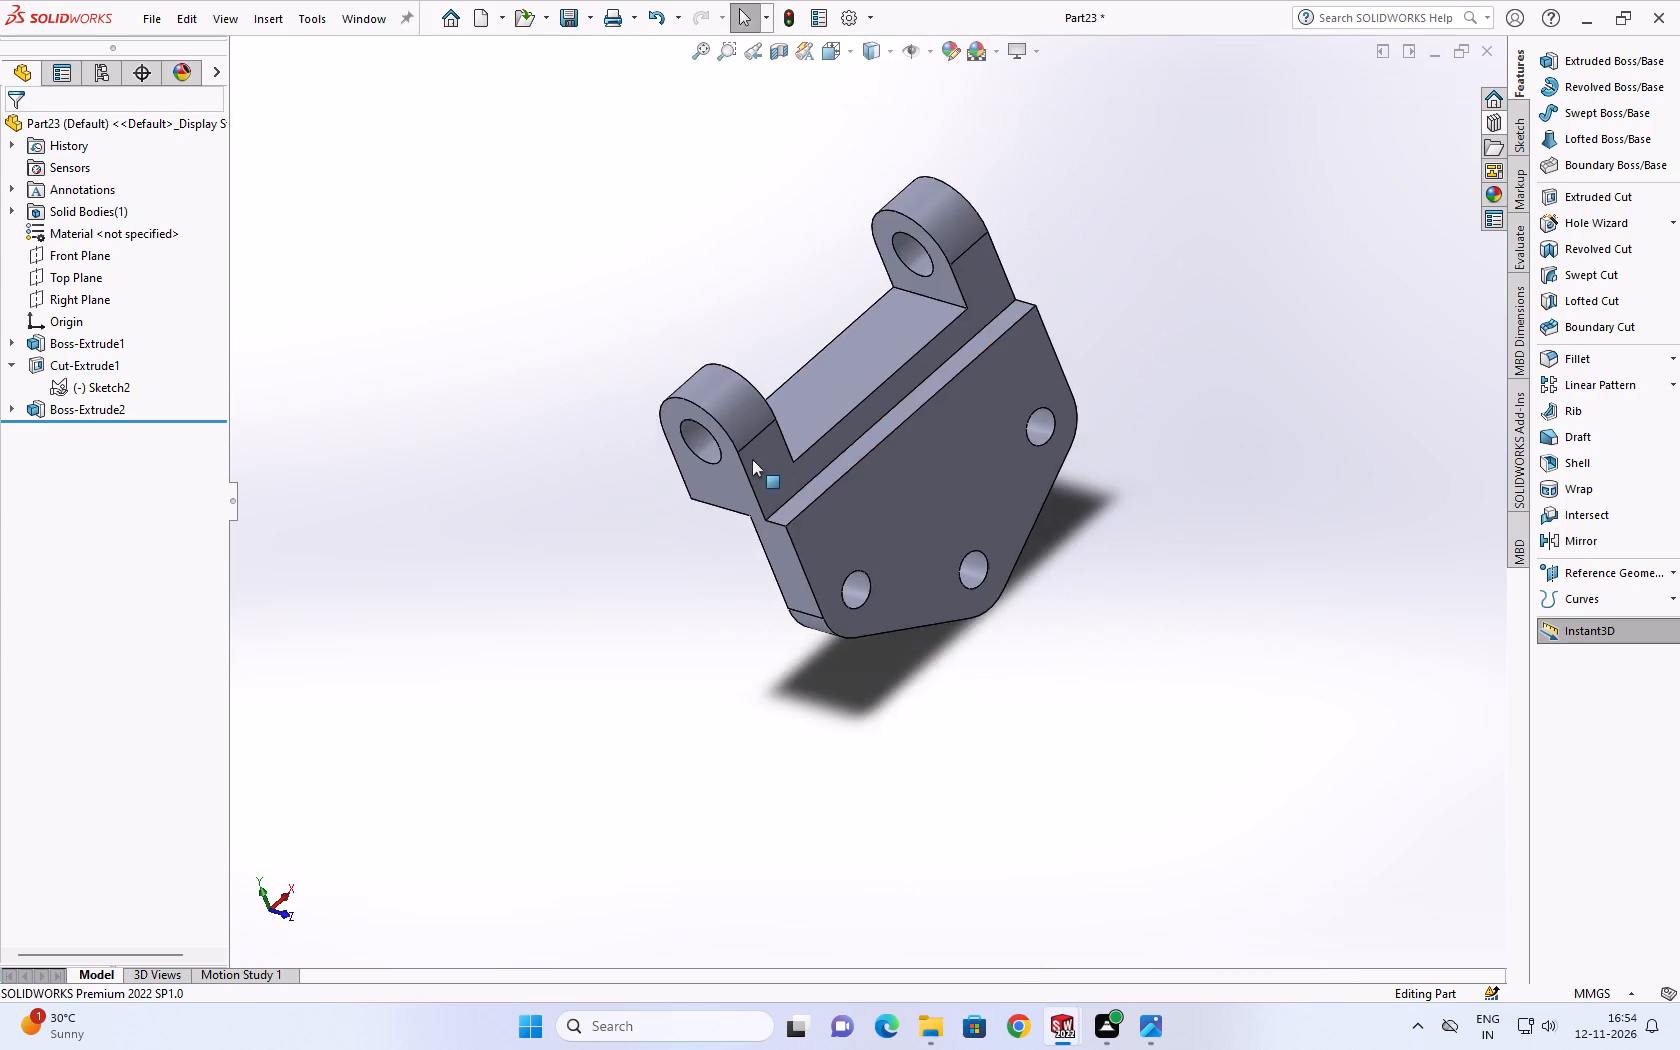
pyautogui.scroll(2, 751, 459)
pyautogui.moveTo(751, 459); pyautogui.dragTo(692, 861, button='middle')
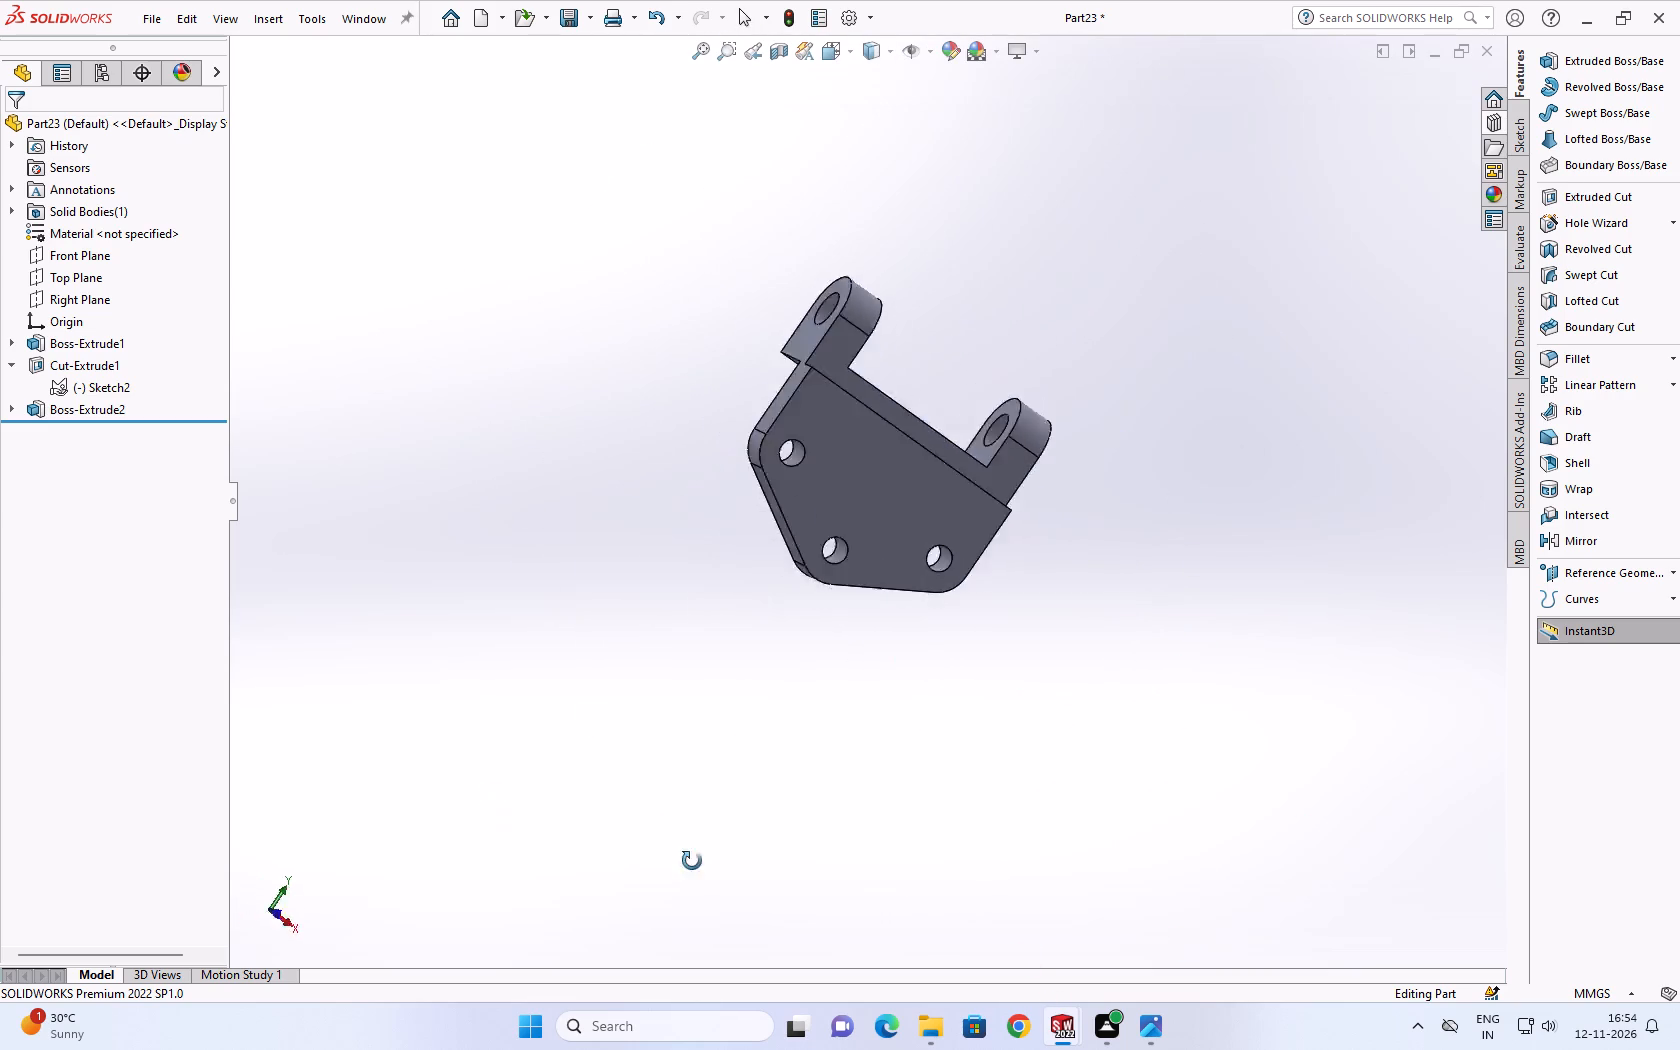
pyautogui.moveTo(692, 861); pyautogui.dragTo(1111, 1012, button='middle')
pyautogui.scroll(-1, 1071, 1004)
# Switch to Photos and compare the Practice Problem 4.18 drawing's views and dimensions with the modelled bracket.
pyautogui.click(1153, 1023)
pyautogui.scroll(-1, 640, 628)
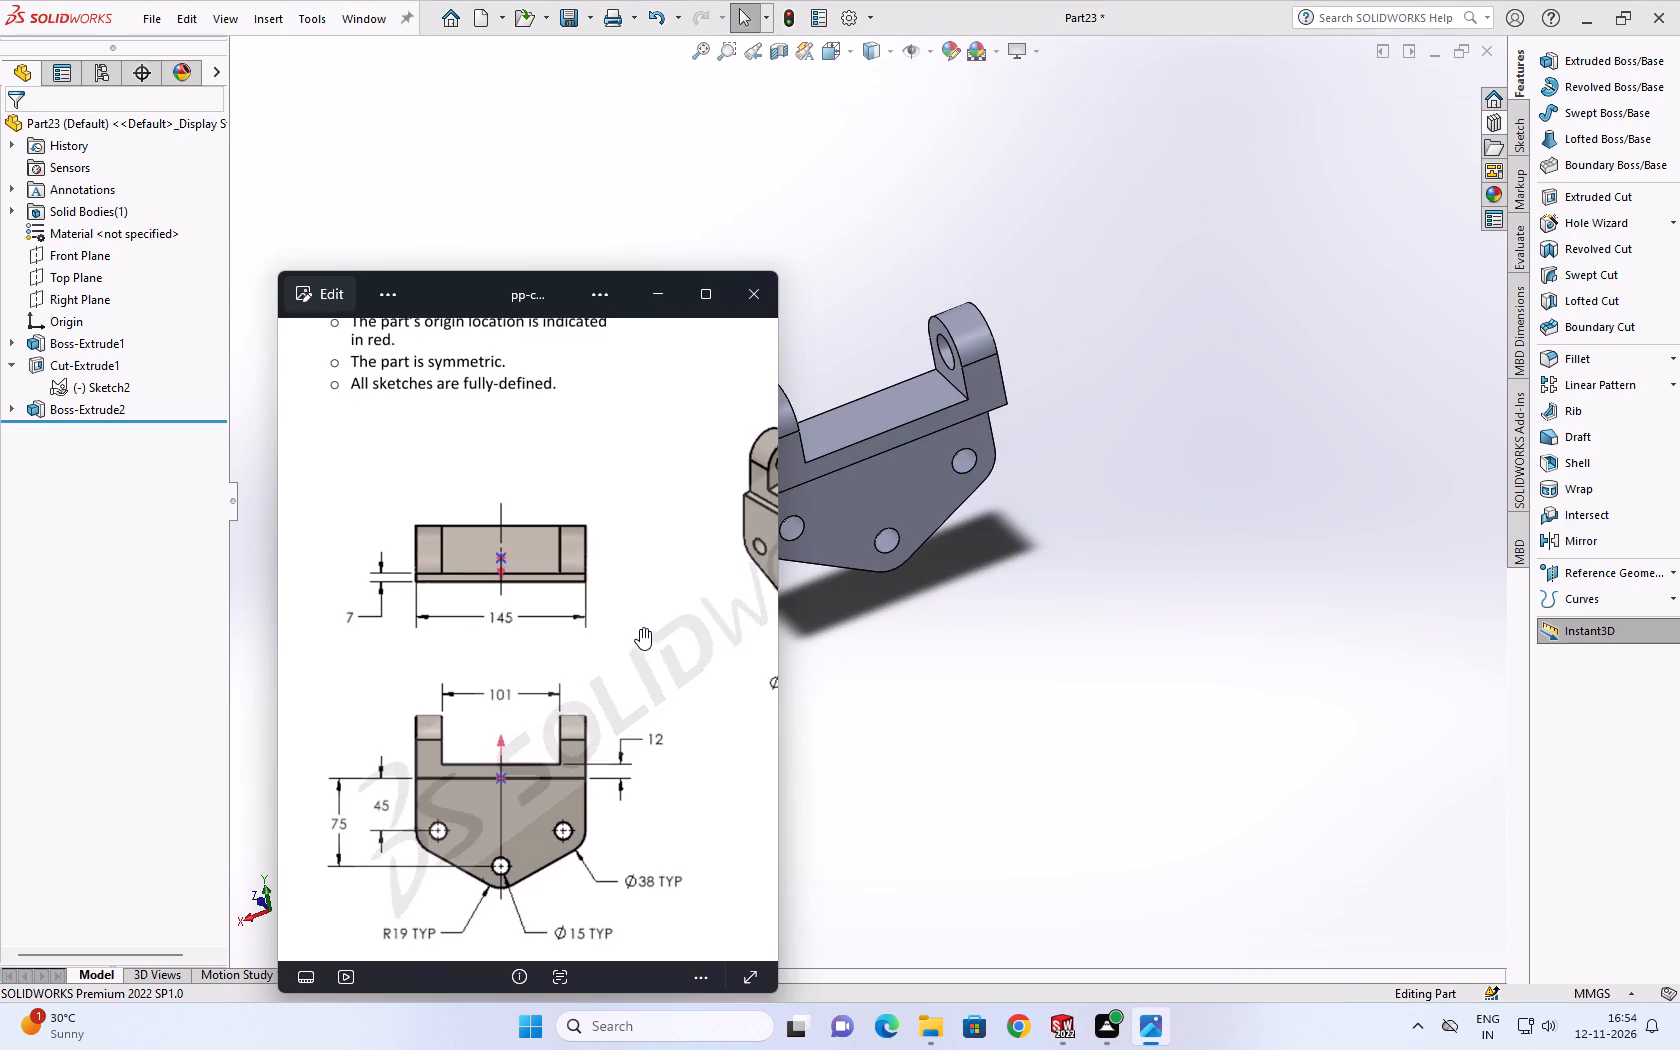
pyautogui.scroll(-8, 640, 628)
pyautogui.scroll(1, 617, 742)
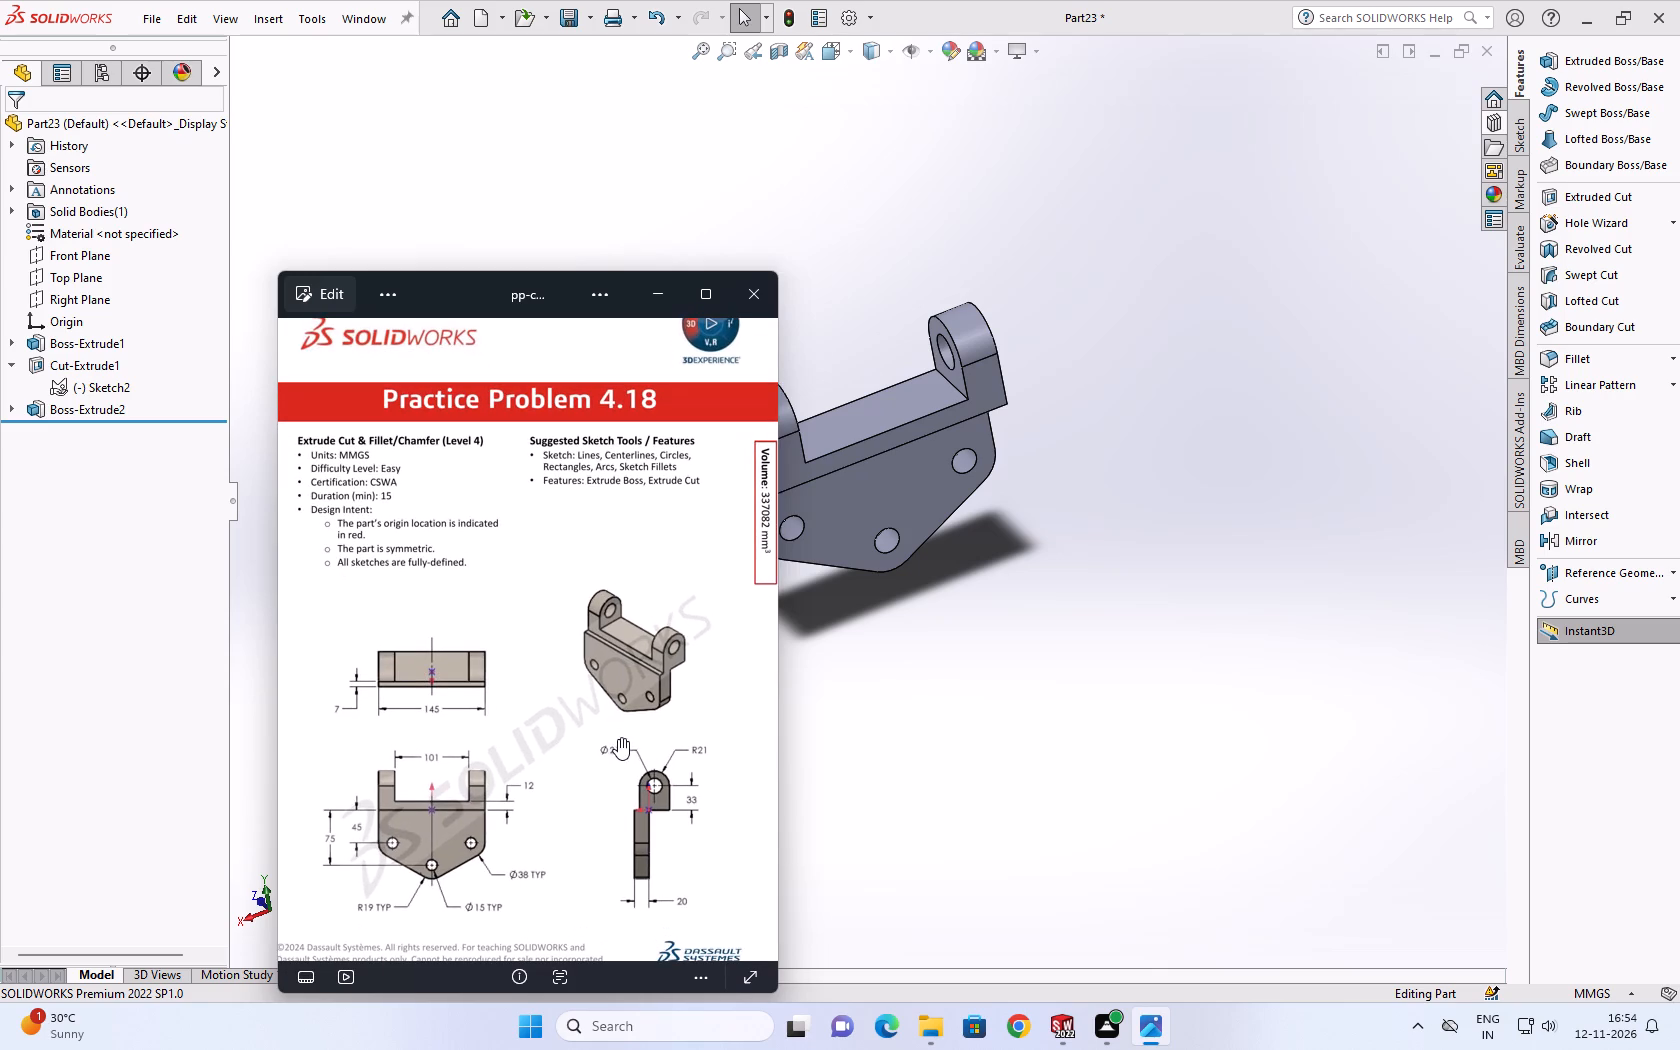
pyautogui.scroll(2, 637, 718)
pyautogui.scroll(-6, 630, 727)
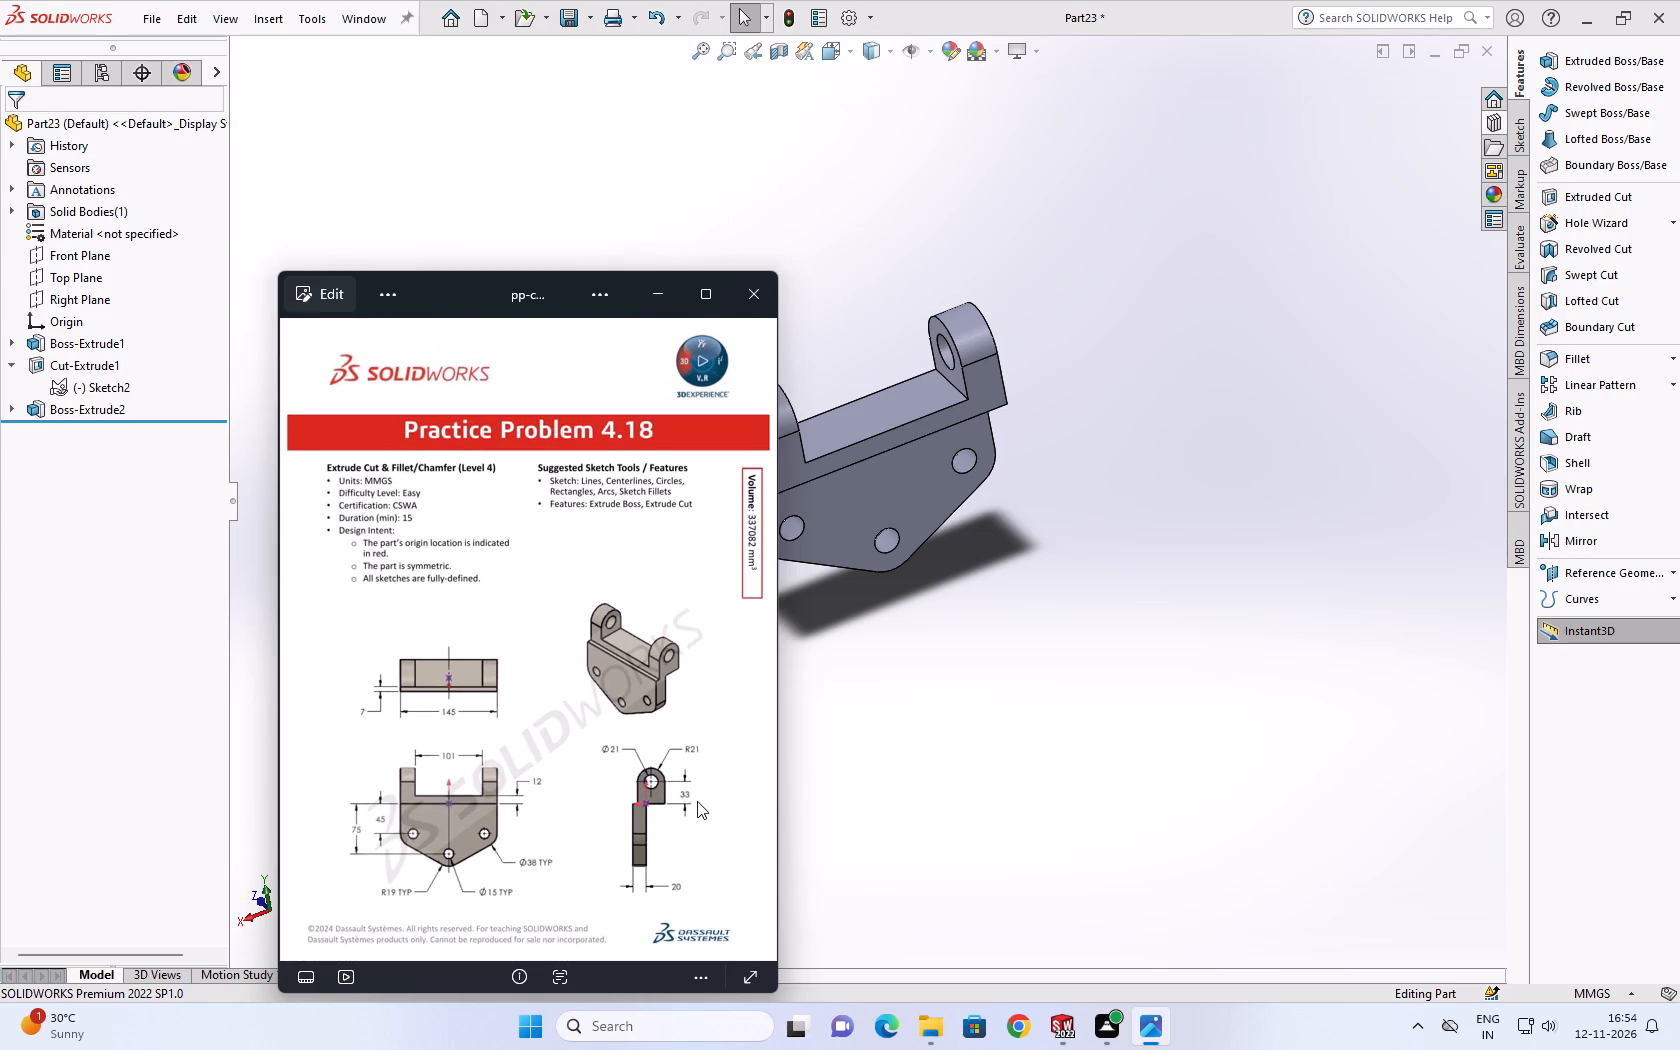
pyautogui.scroll(-1, 697, 801)
pyautogui.scroll(-2, 474, 653)
pyautogui.scroll(3, 474, 653)
pyautogui.scroll(-3, 474, 653)
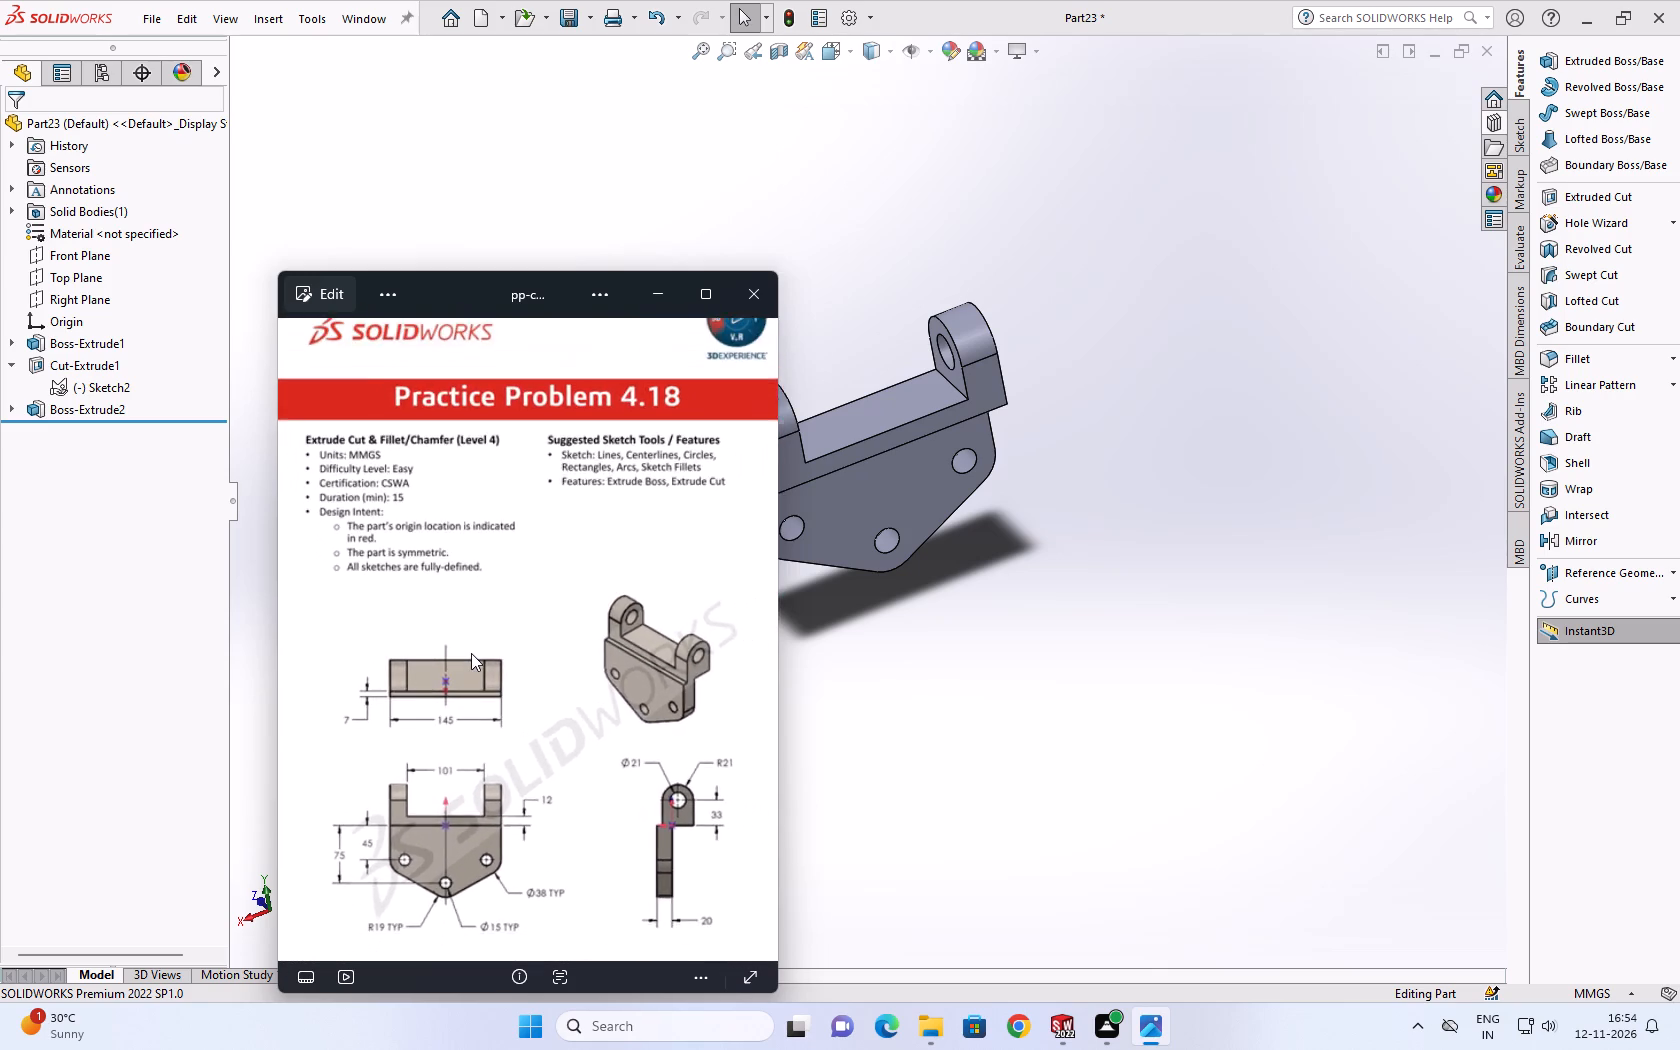
pyautogui.scroll(-3, 471, 653)
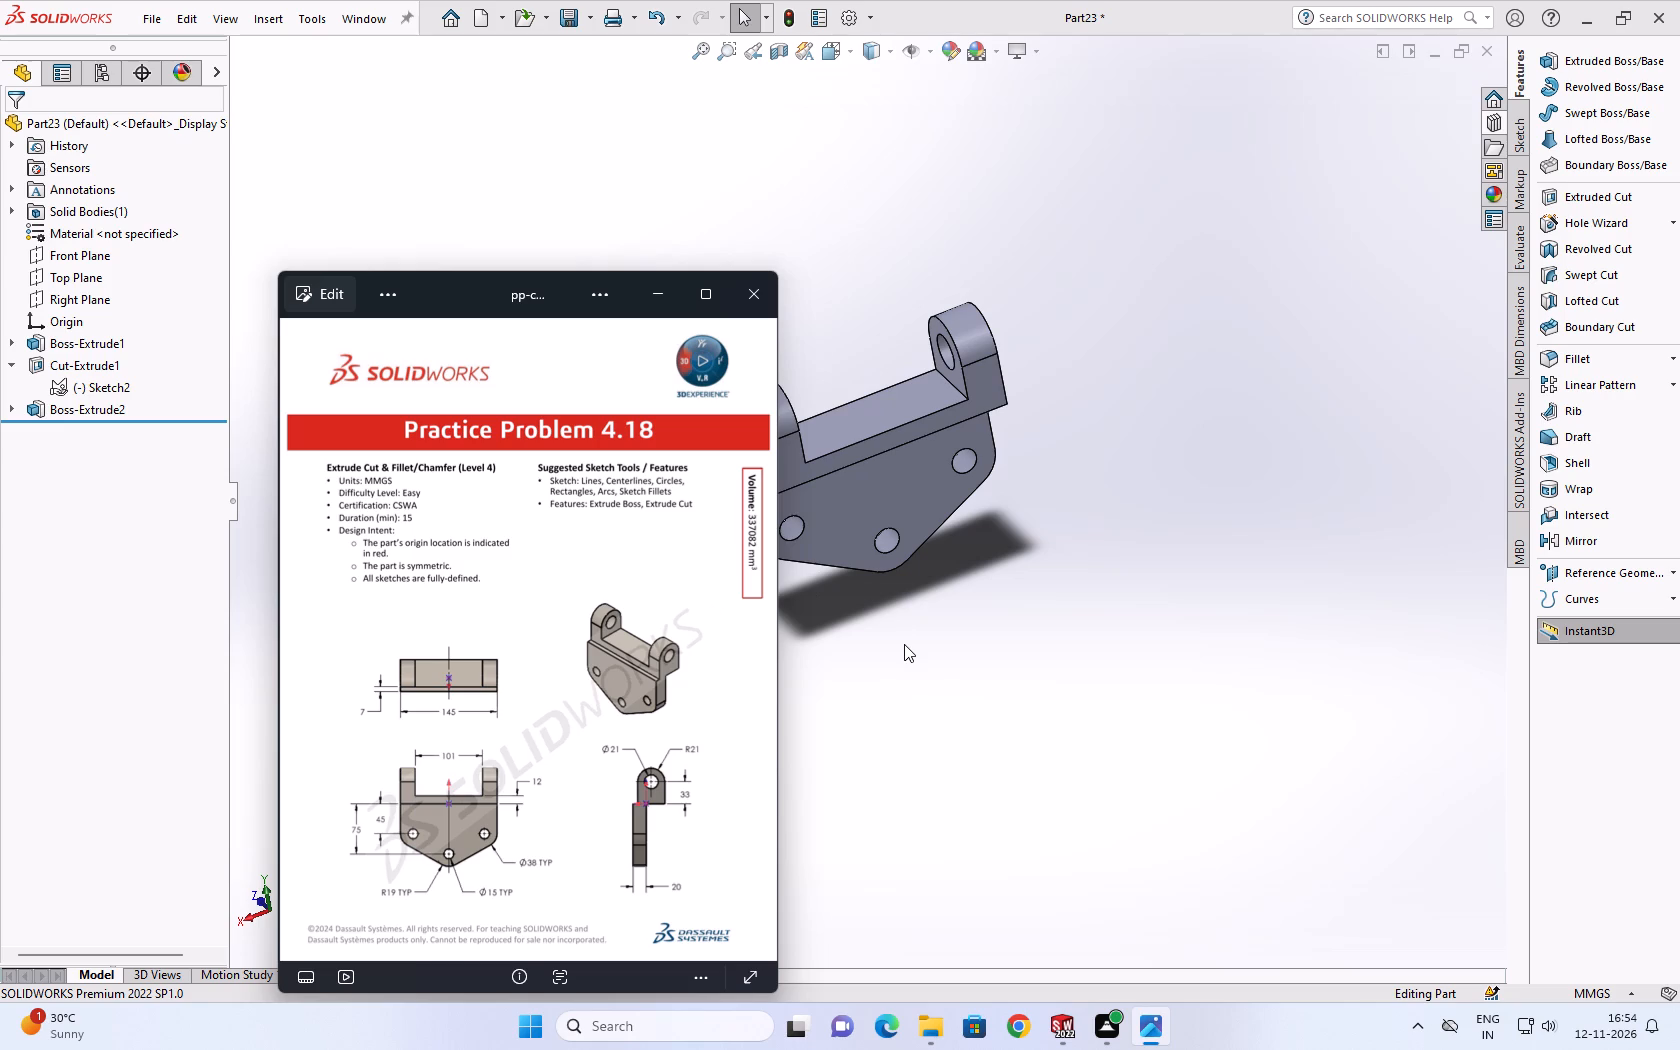
pyautogui.click(904, 644)
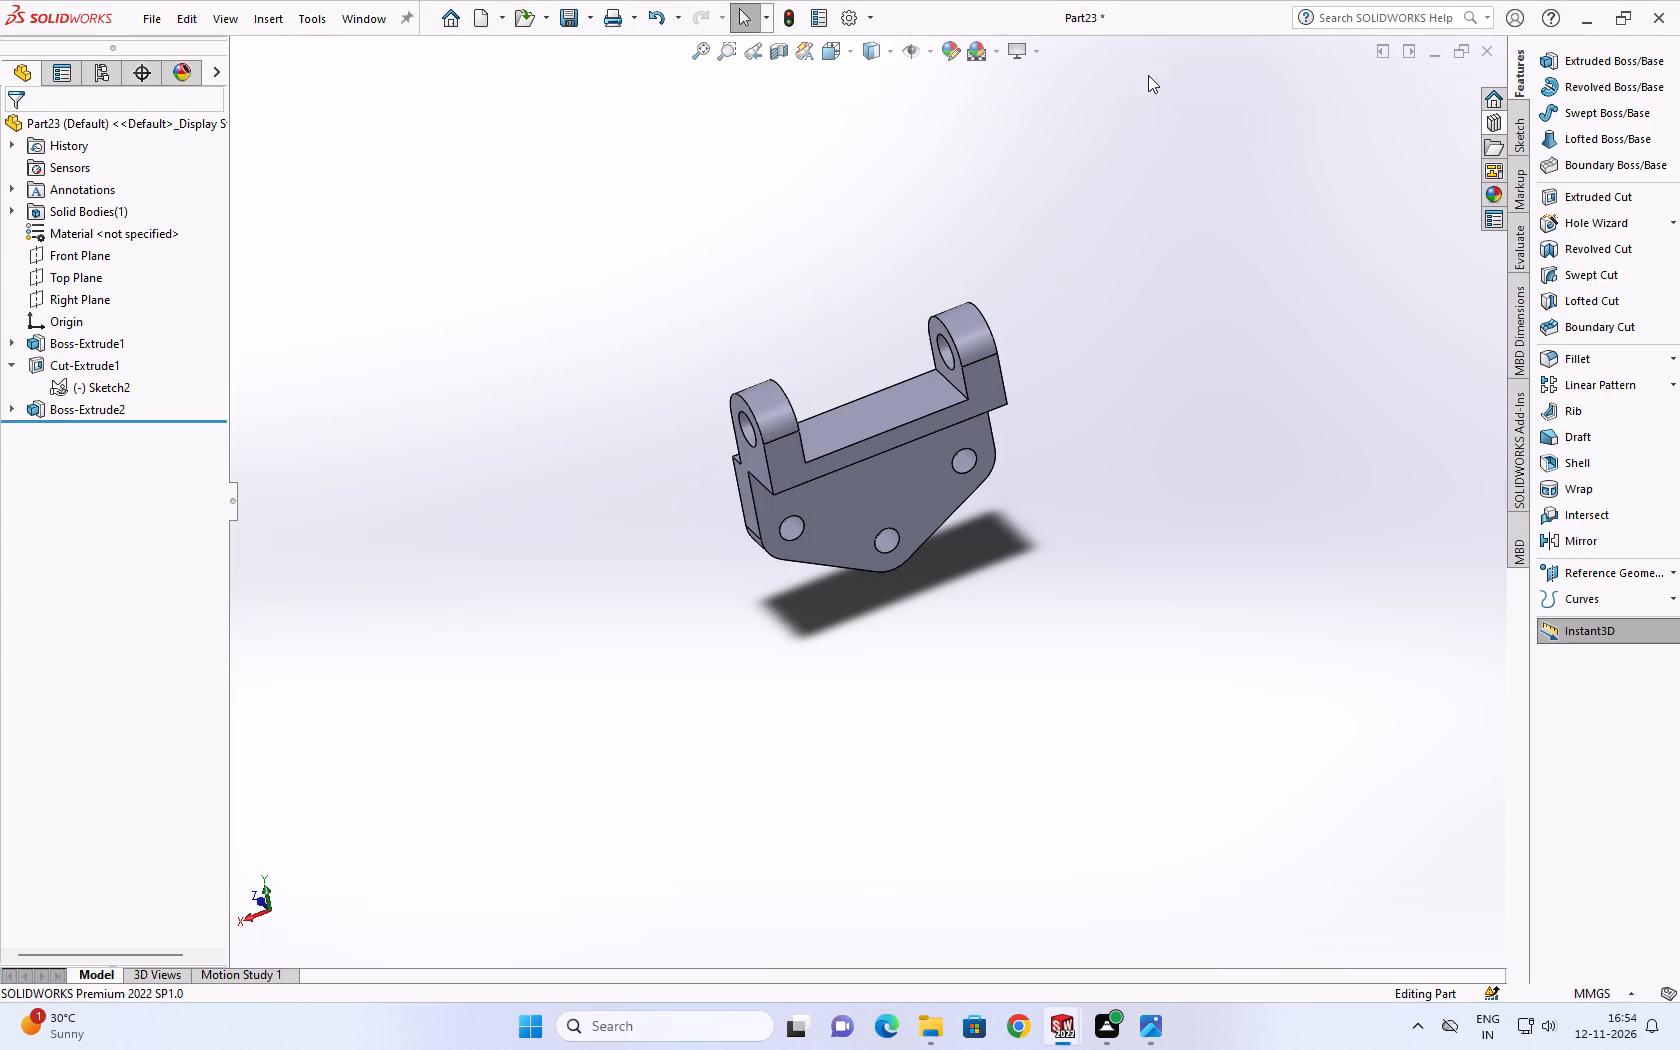
# Apply the polished steel appearance to the whole part.
pyautogui.click(945, 43)
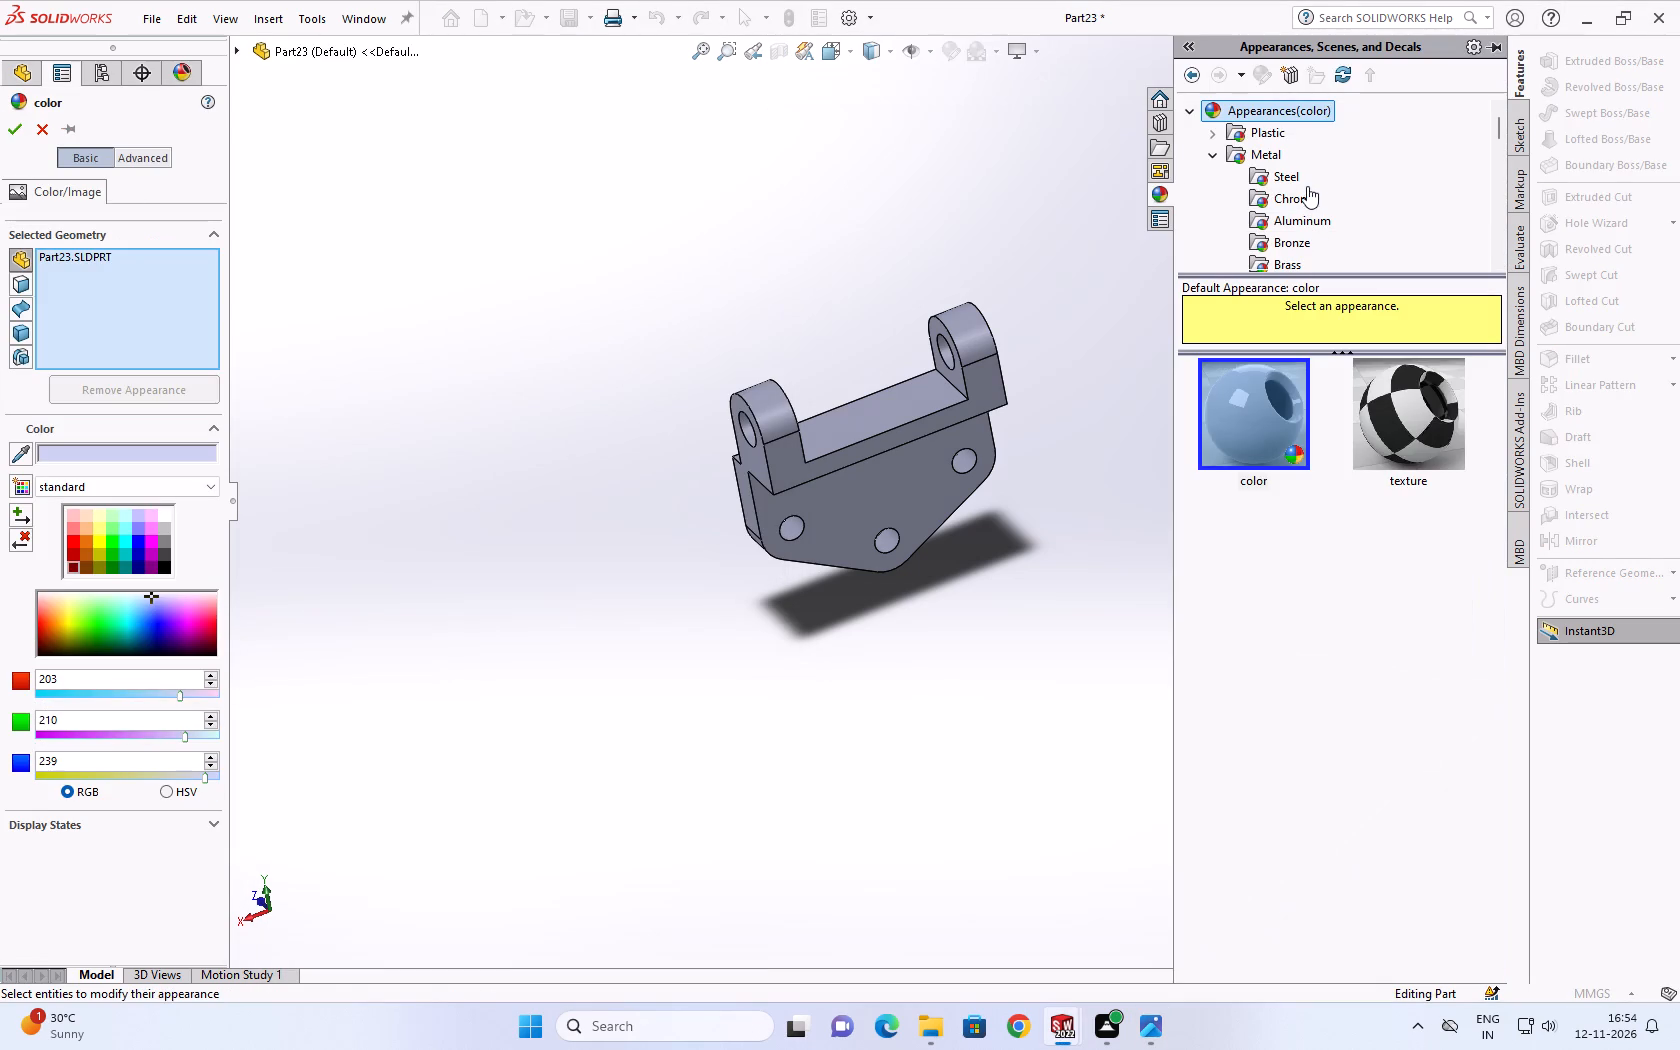
pyautogui.click(1307, 186)
pyautogui.click(1295, 179)
pyautogui.click(1269, 405)
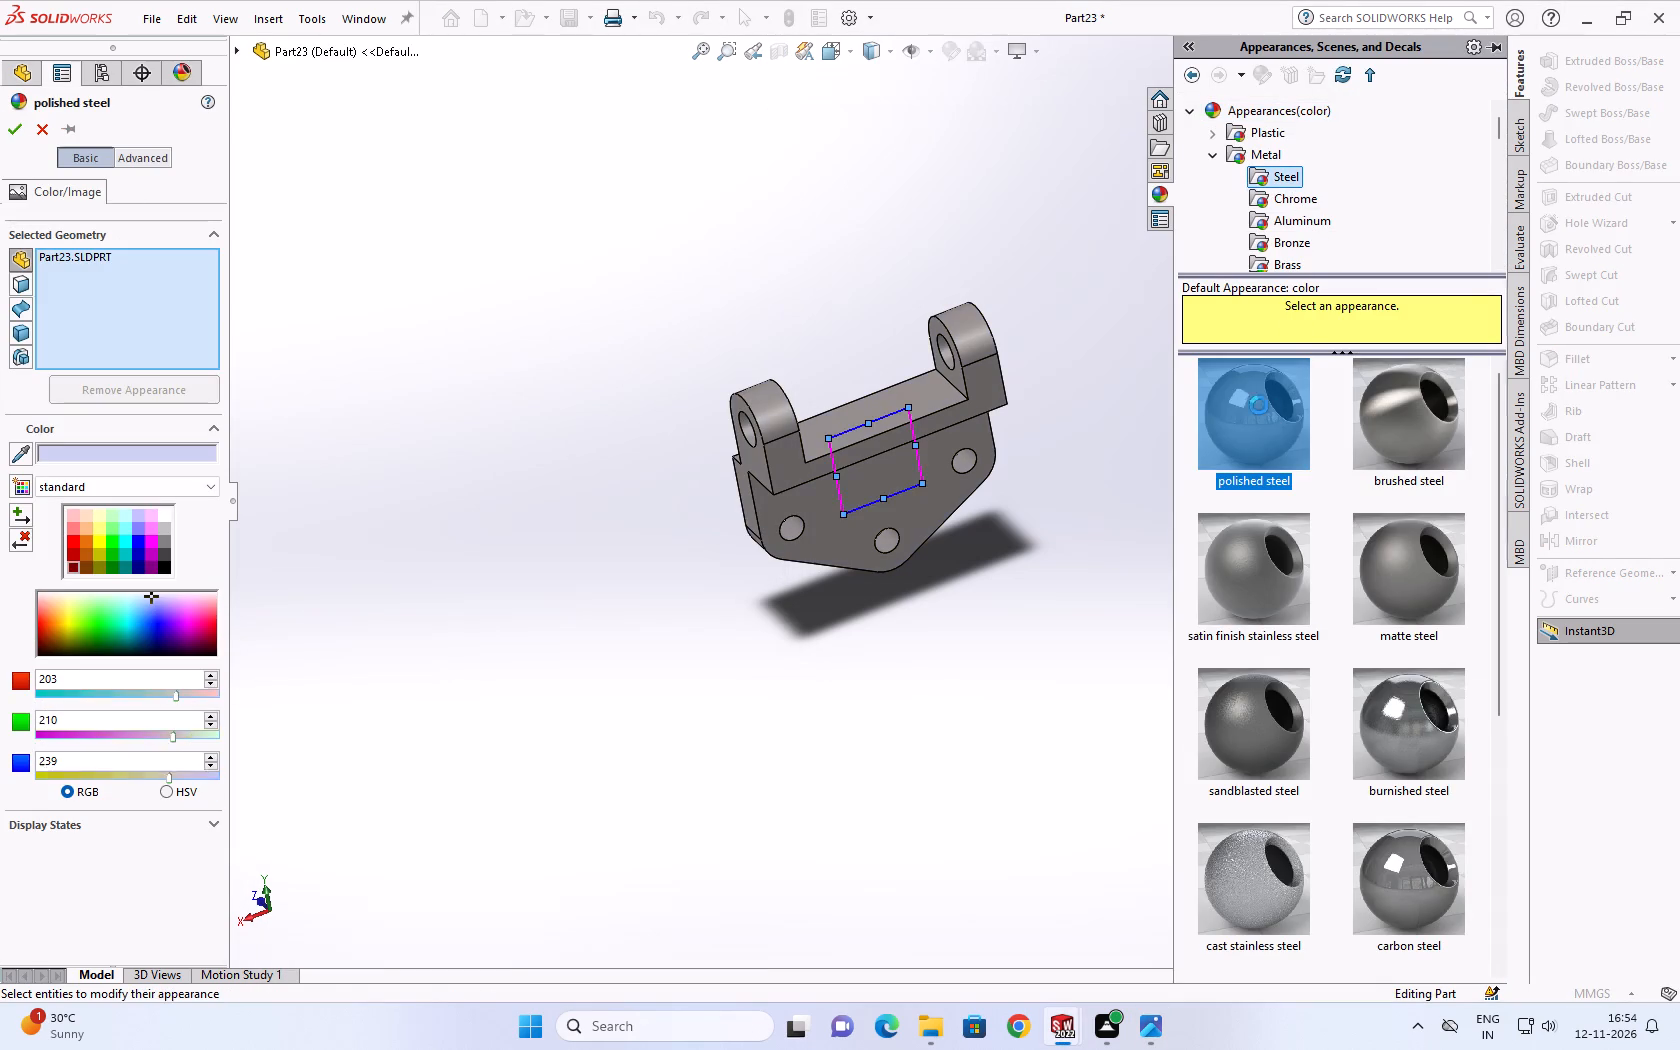
pyautogui.click(12, 130)
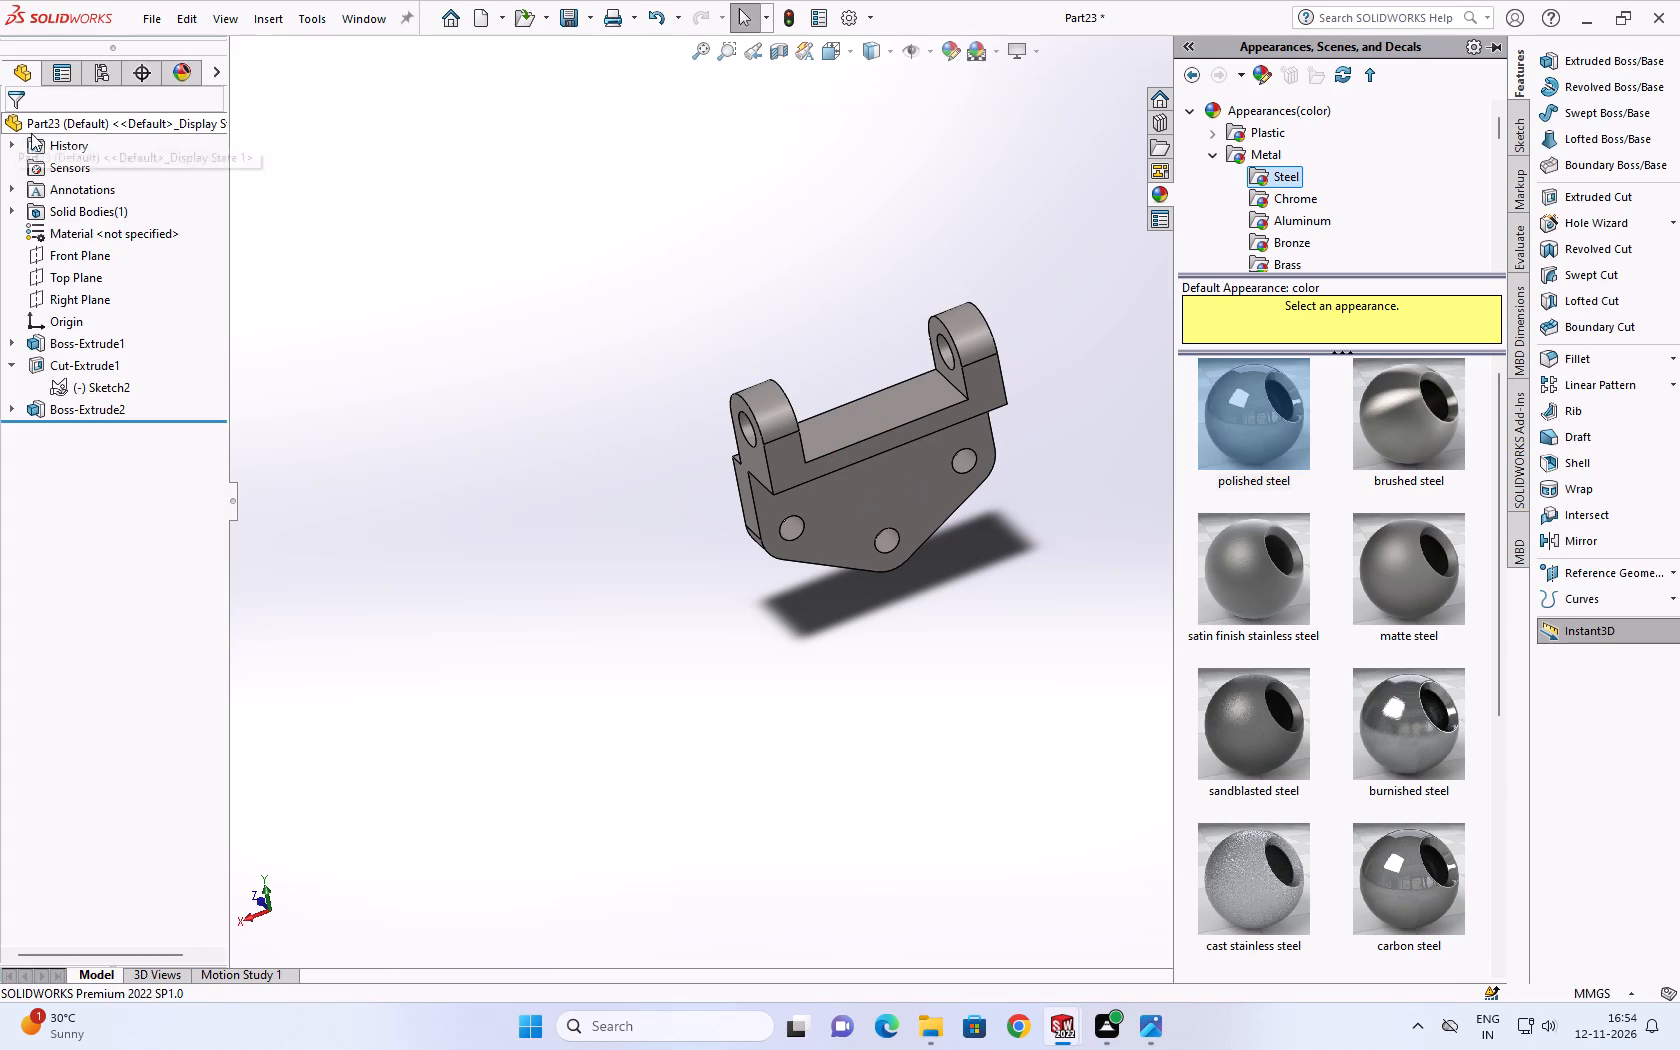
pyautogui.click(472, 259)
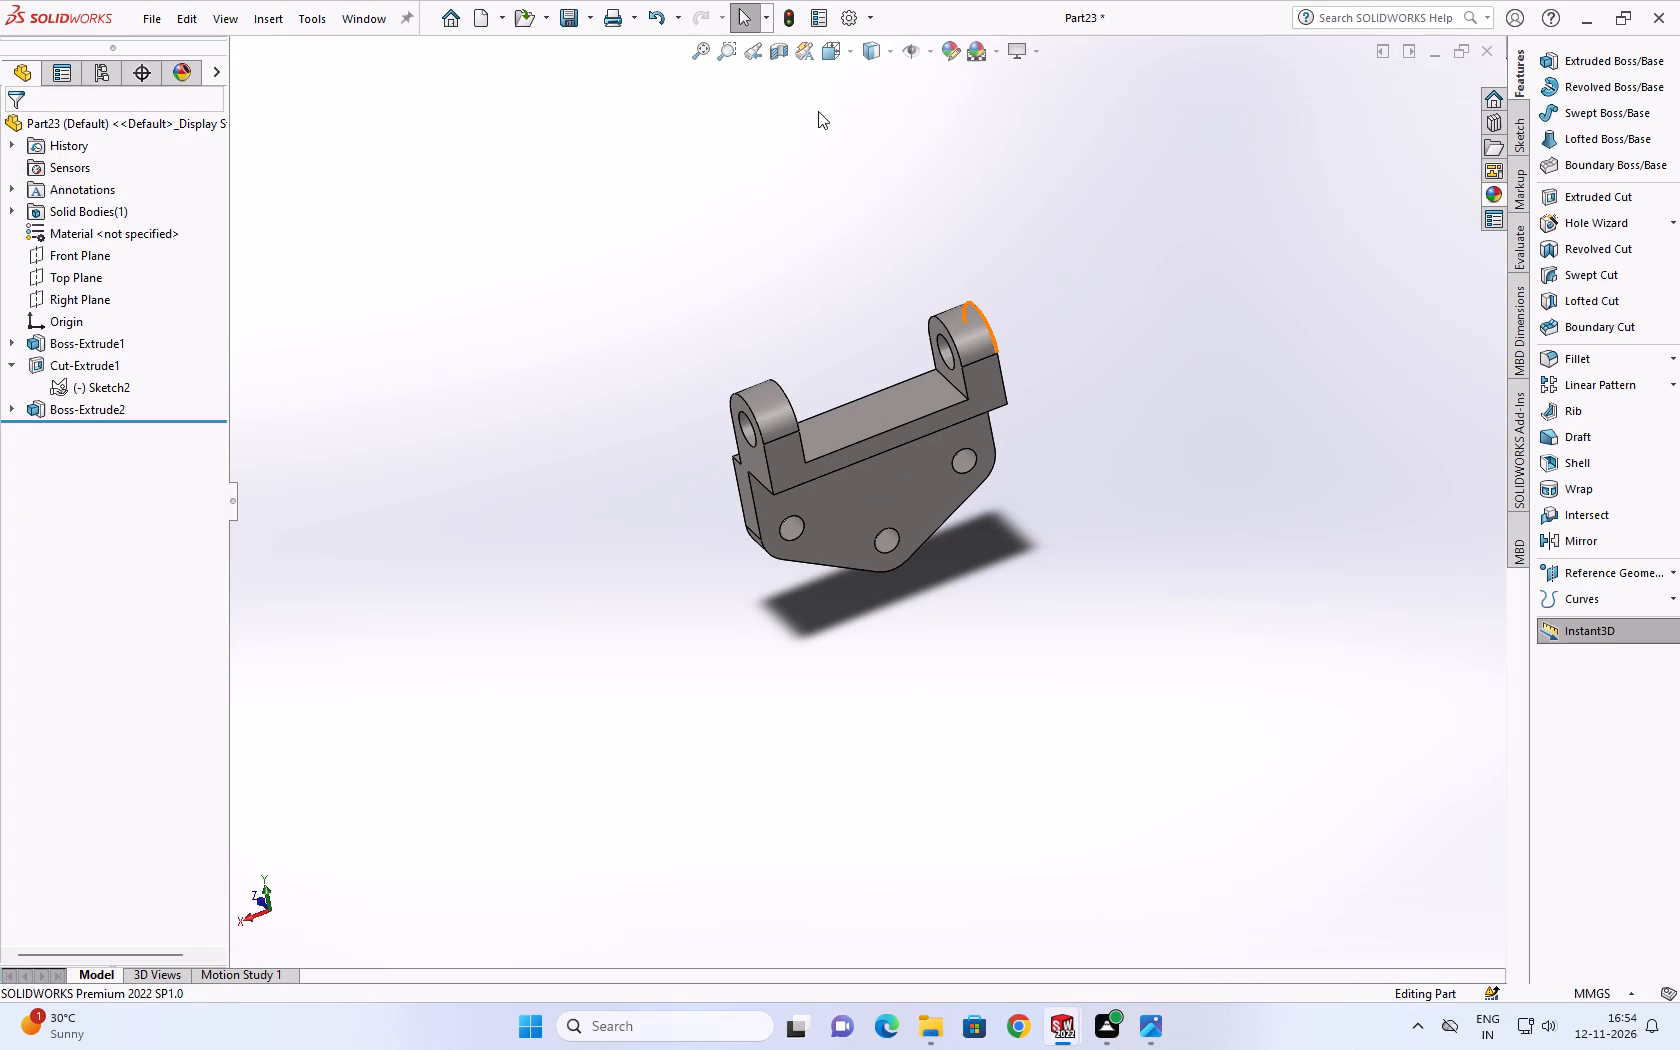
# Save the part as Part23 in the part 14 folder.
pyautogui.click(565, 18)
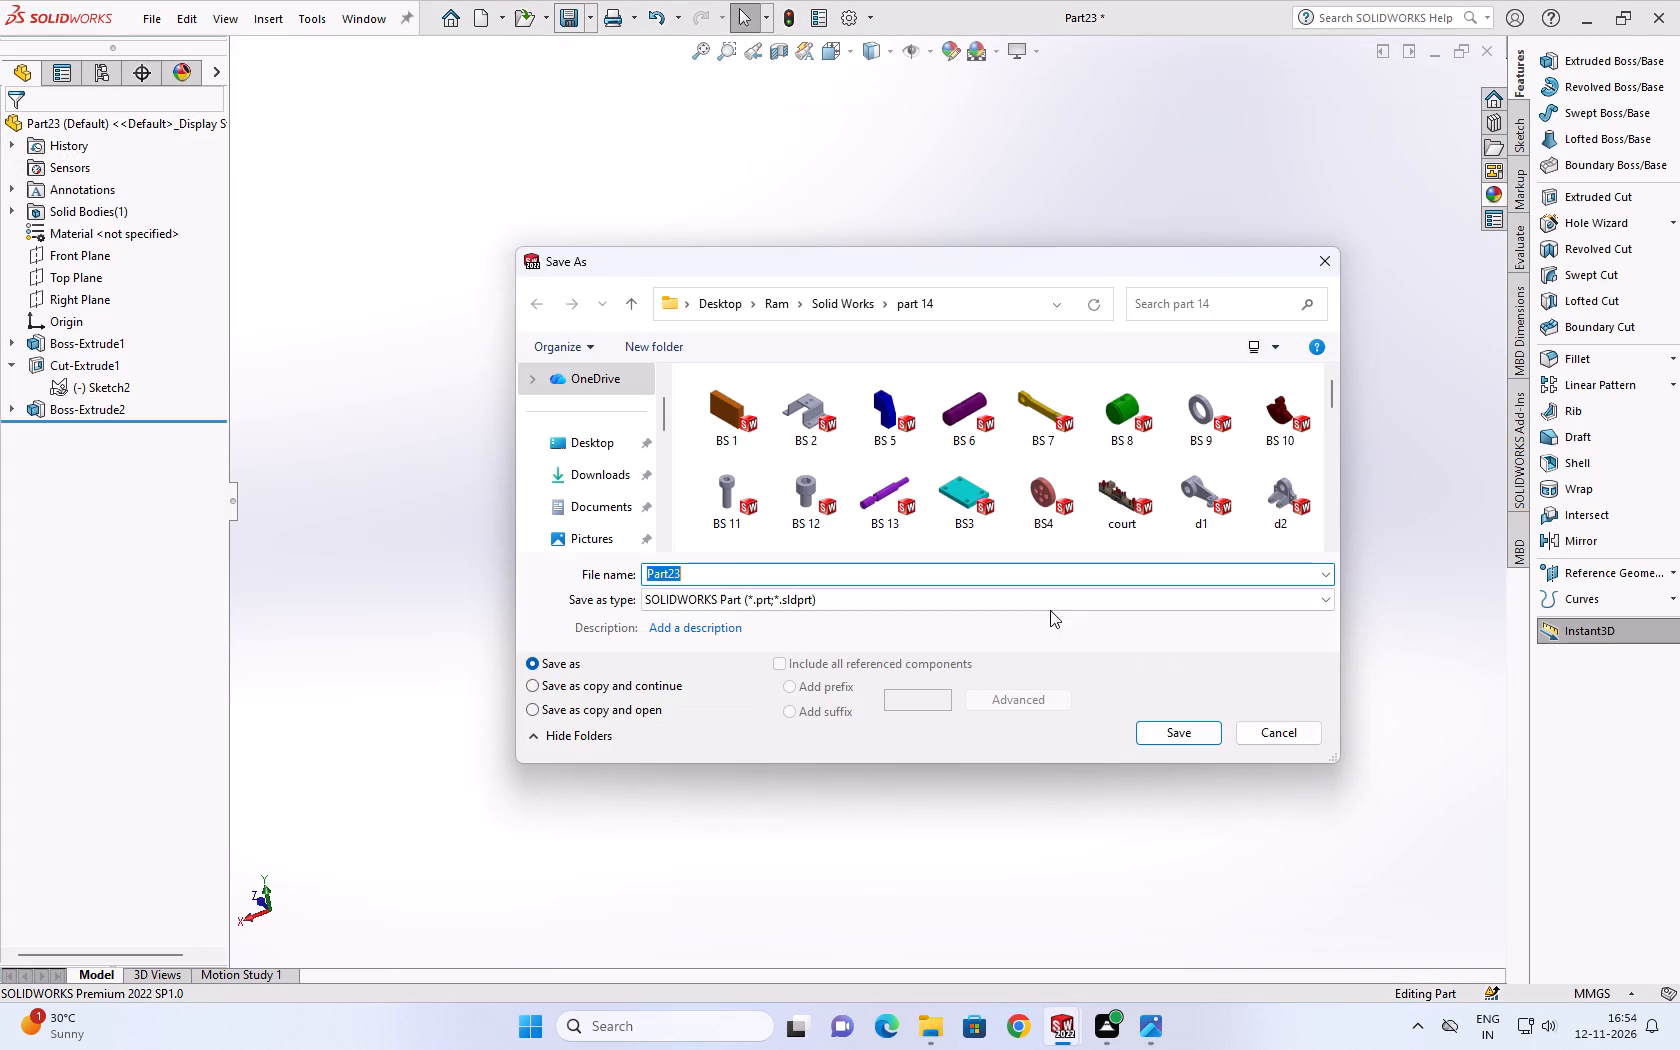
pyautogui.click(1149, 727)
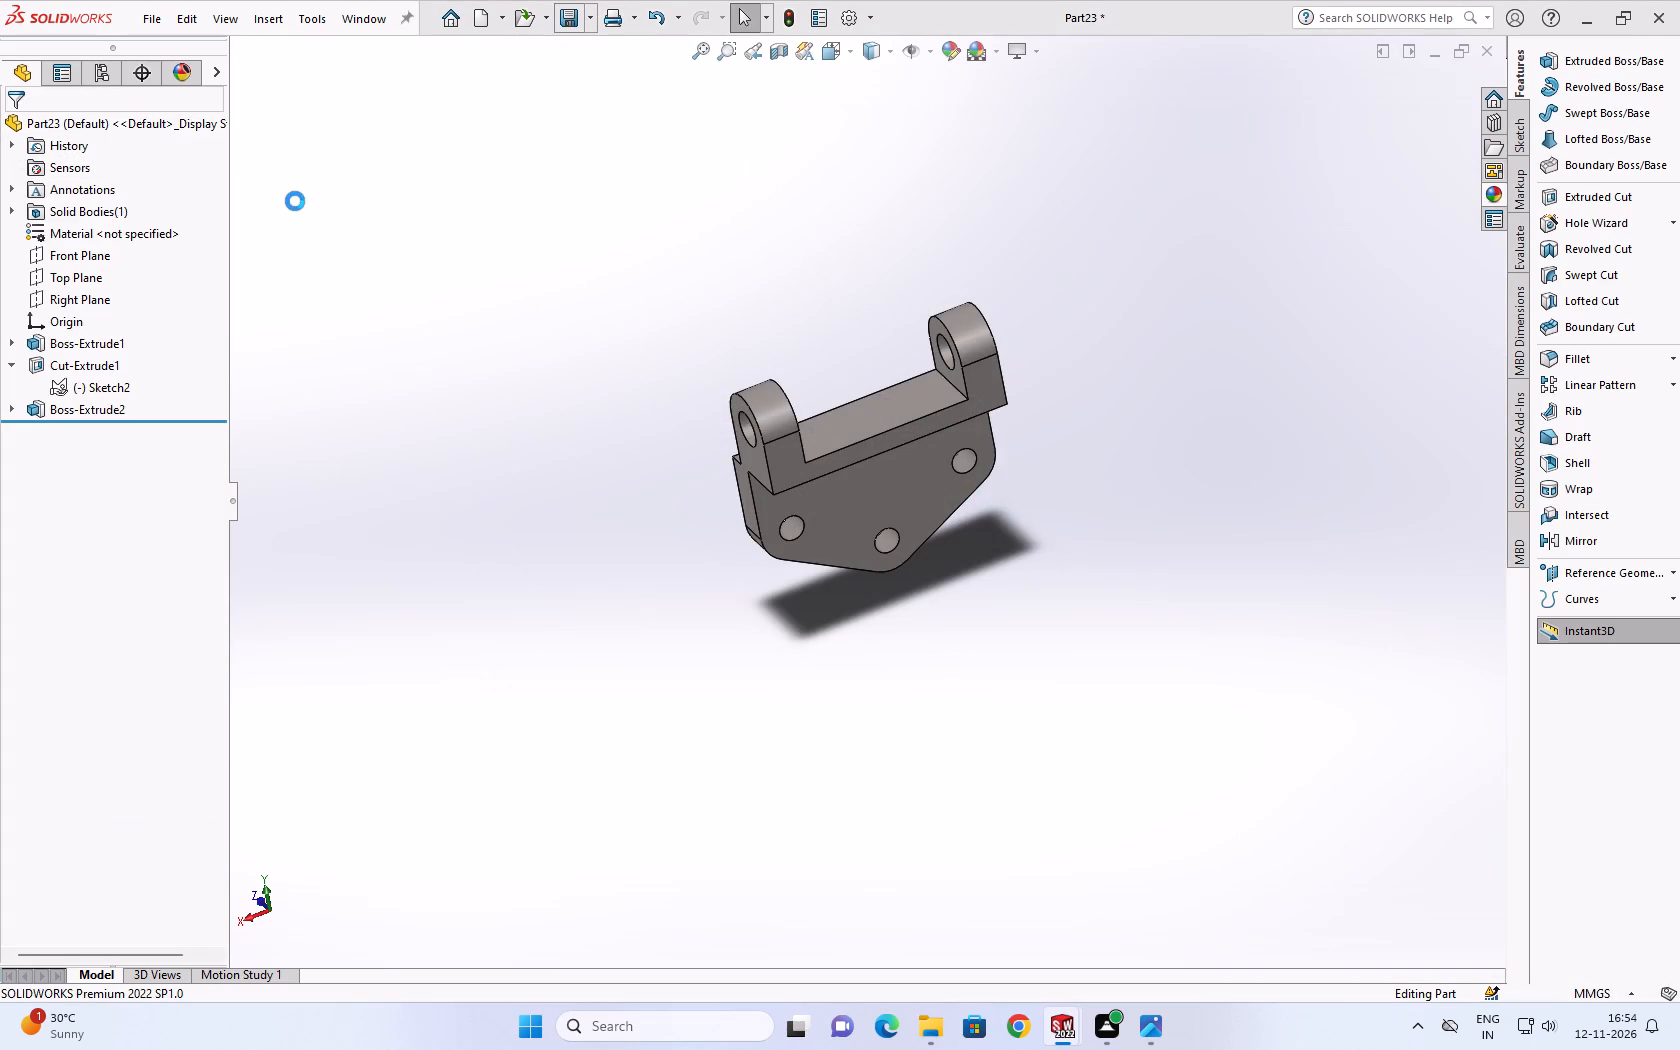